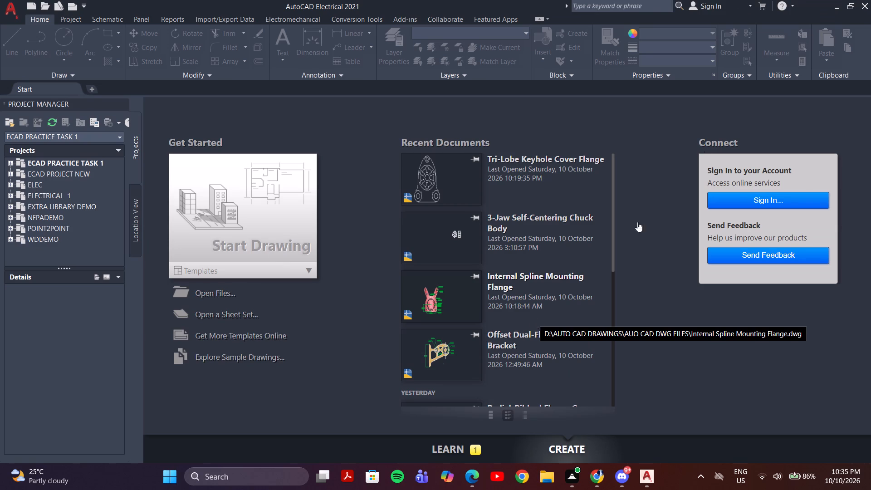
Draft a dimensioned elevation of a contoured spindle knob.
Start a new blank drawing.
click(282, 218)
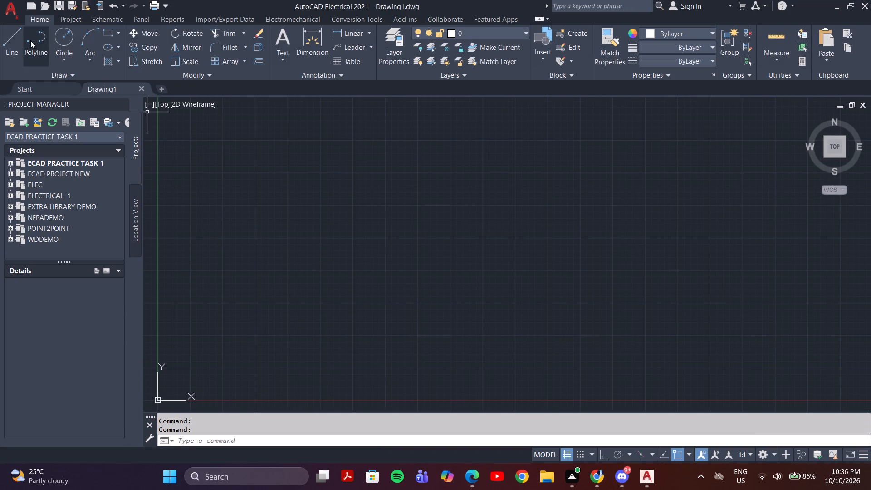
Configure the drawing units to millimeters for inserted content, with a length precision of 0.
click(264, 436)
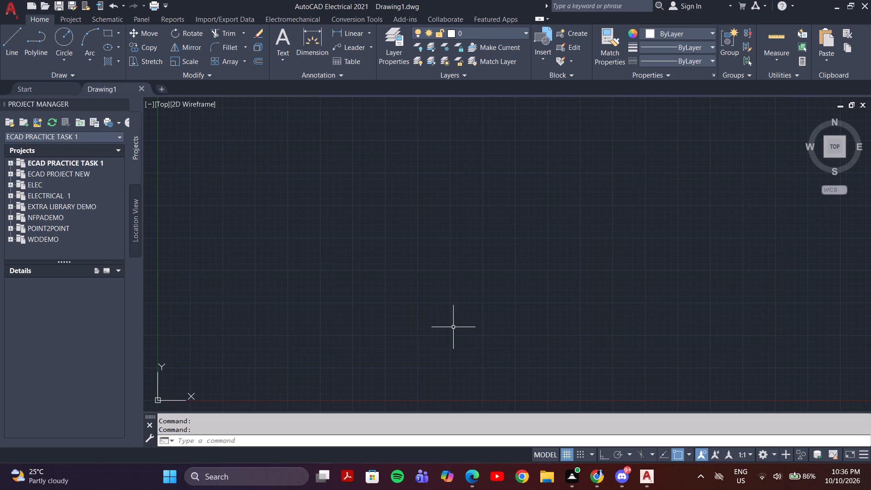
key(u)
key(n)
key(Return)
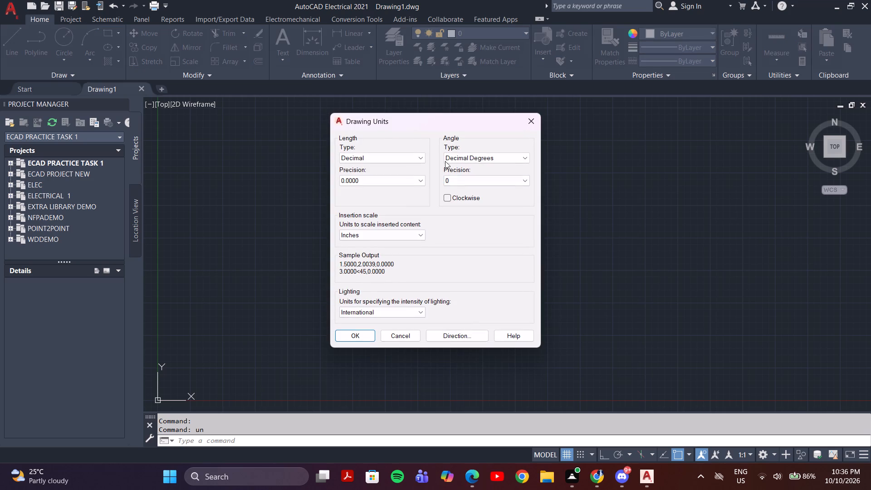
click(399, 185)
click(392, 193)
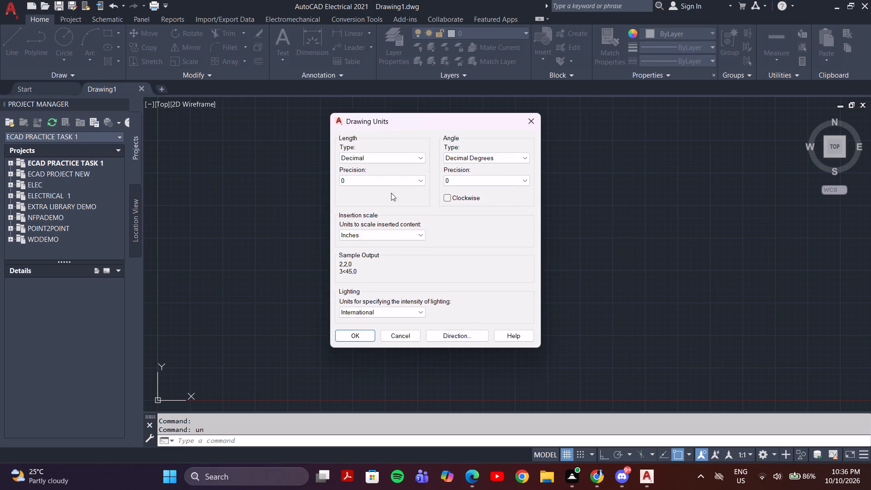
click(366, 234)
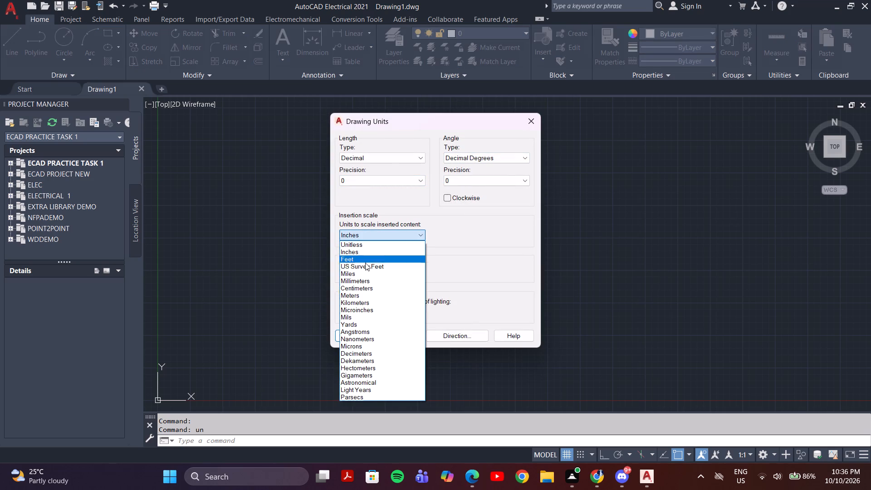
click(363, 280)
click(367, 337)
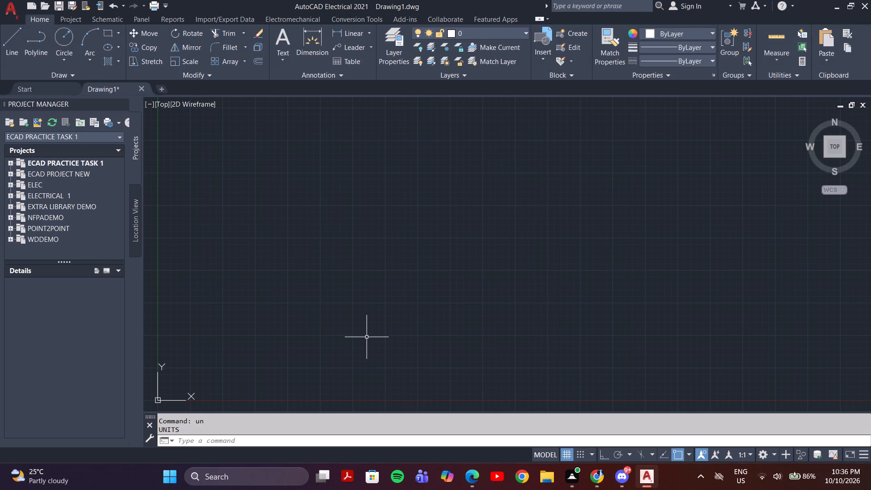
Modify the Standard dimension style so that linear dimensions have a precision of 0.
key(d)
key(Return)
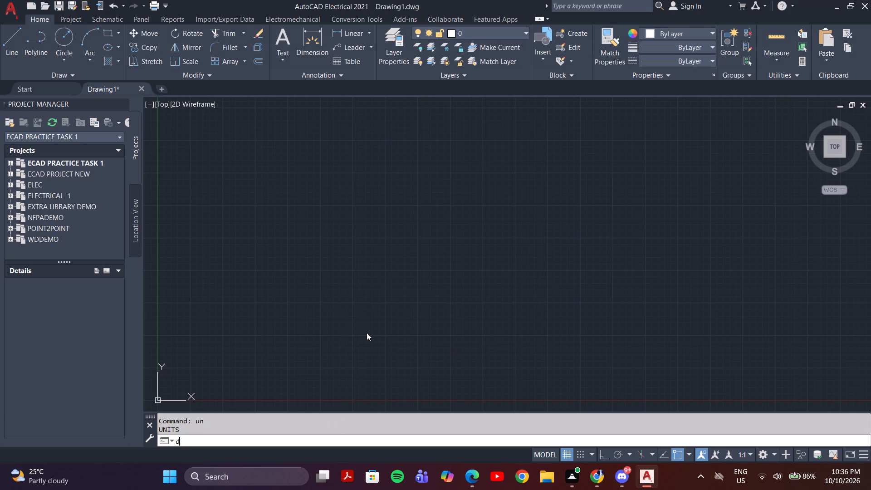
click(559, 208)
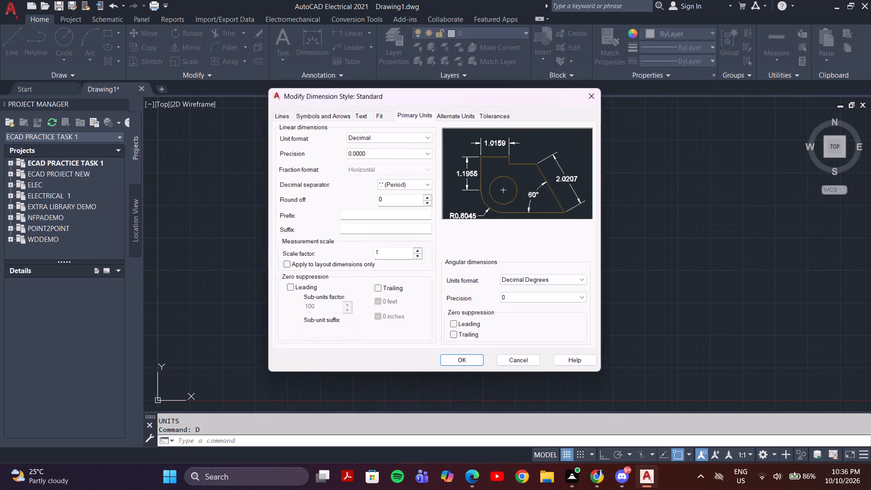
click(372, 149)
click(375, 162)
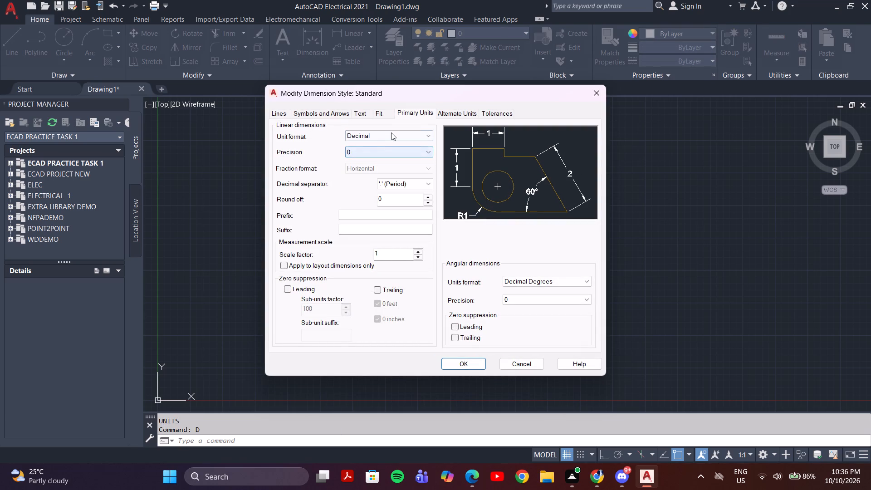
Set the Standard dimension style's arrow size to 6.
click(341, 112)
drag(302, 224, 260, 234)
key(BackSpace)
key(6)
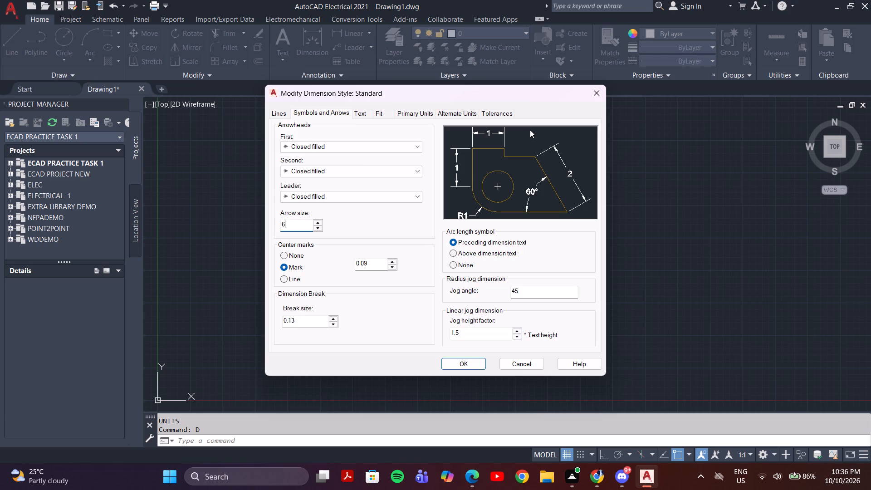
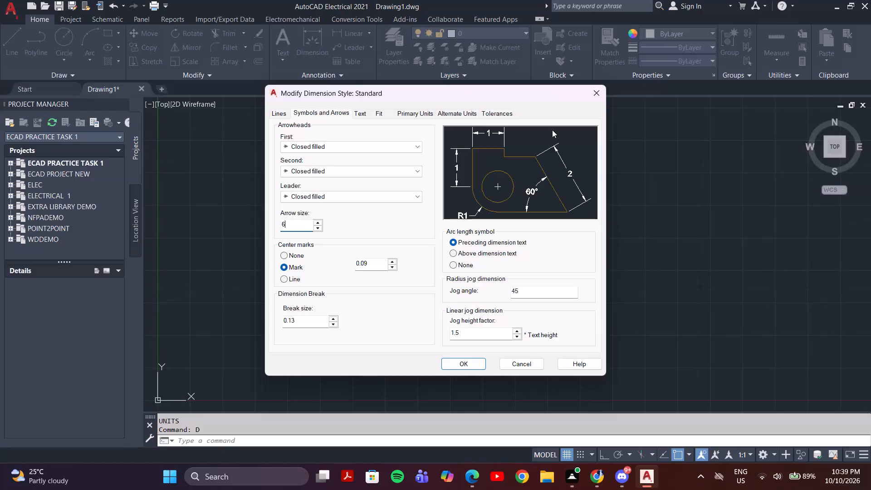
Set the Standard dimension style's text height to 6, apply the style changes and close the Dimension Style Manager.
click(360, 113)
drag(412, 191, 386, 194)
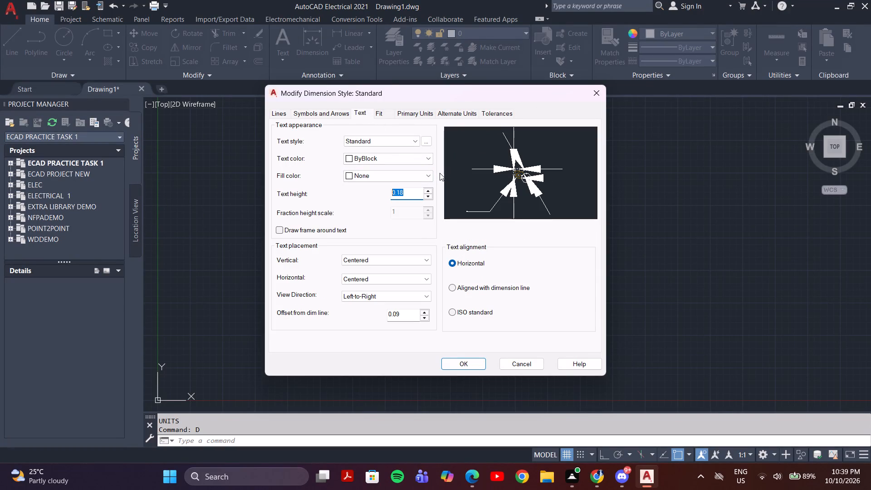
key(BackSpace)
key(6)
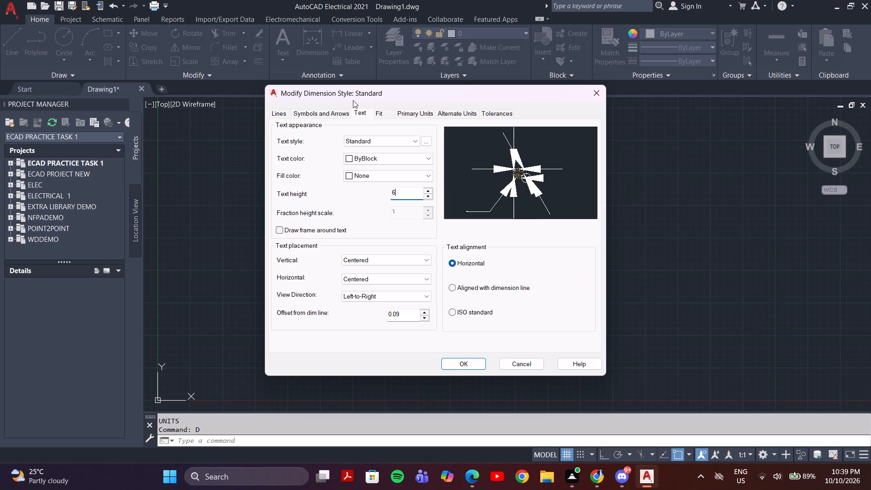
click(342, 113)
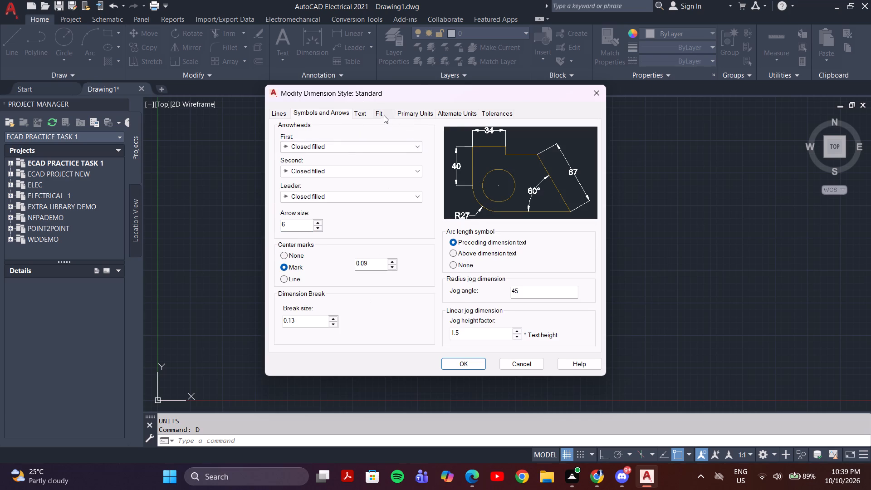
click(384, 115)
click(362, 117)
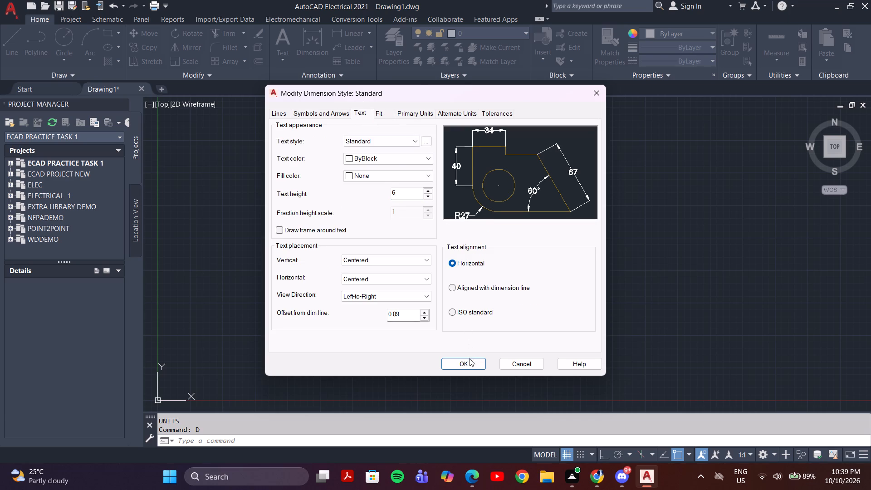
click(472, 364)
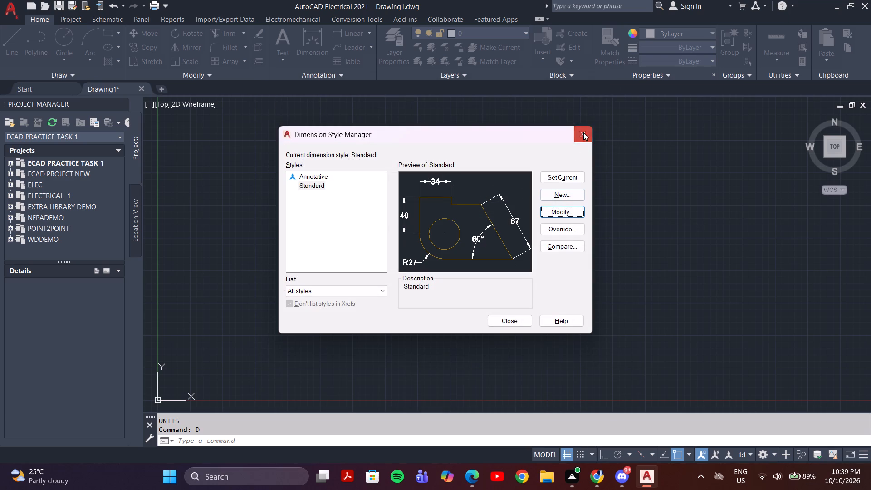
click(516, 320)
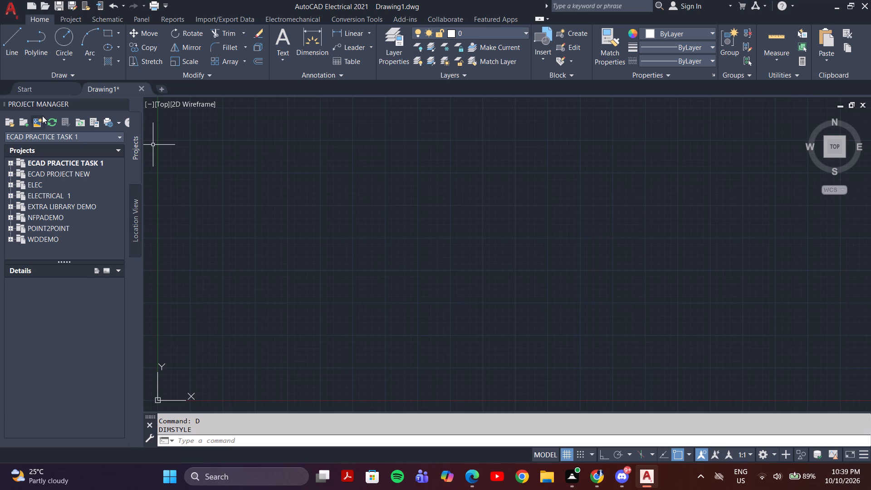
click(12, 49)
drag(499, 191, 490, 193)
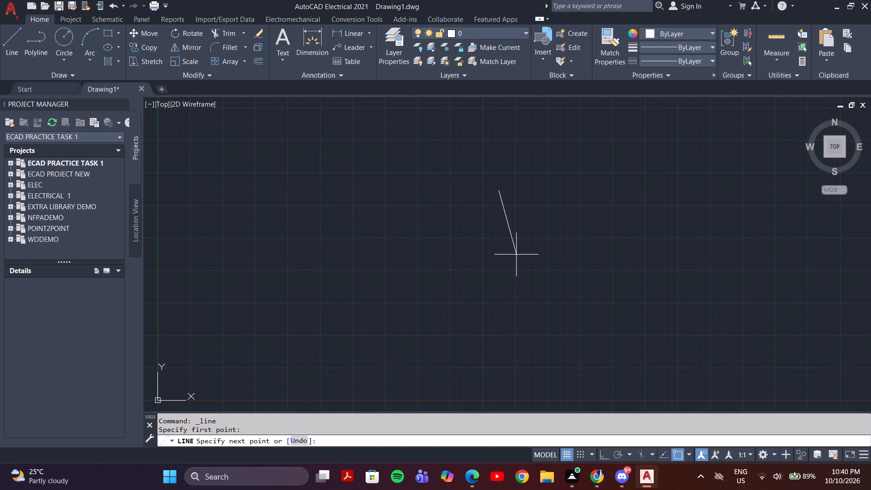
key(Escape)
Turn on Ortho mode so that lines are constrained to horizontal and vertical directions.
key(l)
key(Return)
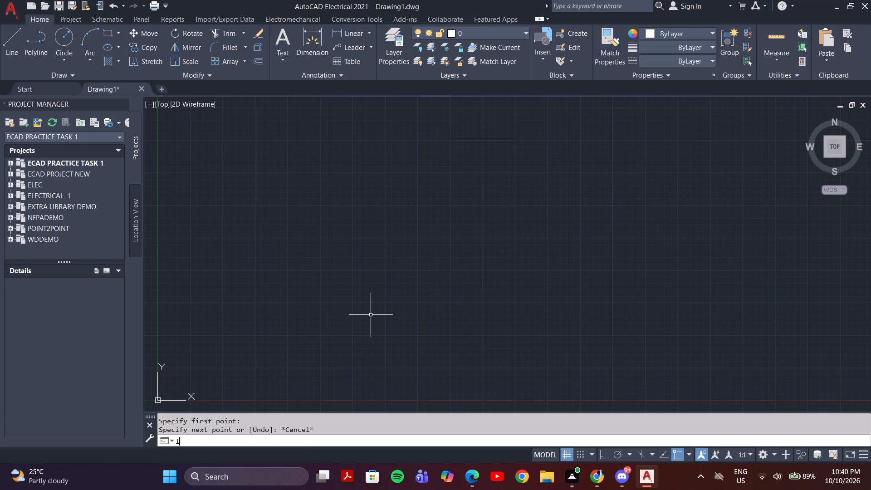
click(413, 367)
key(F8)
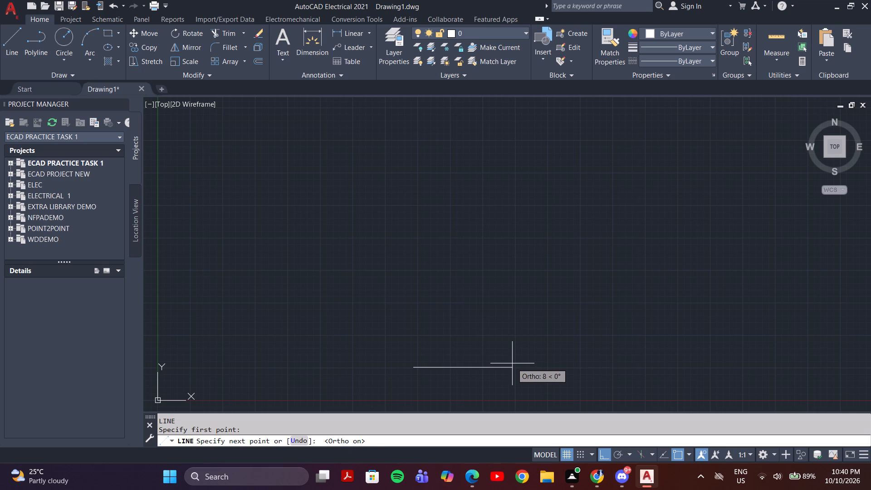
text(23)
key(BackSpace)
key(BackSpace)
key(Escape)
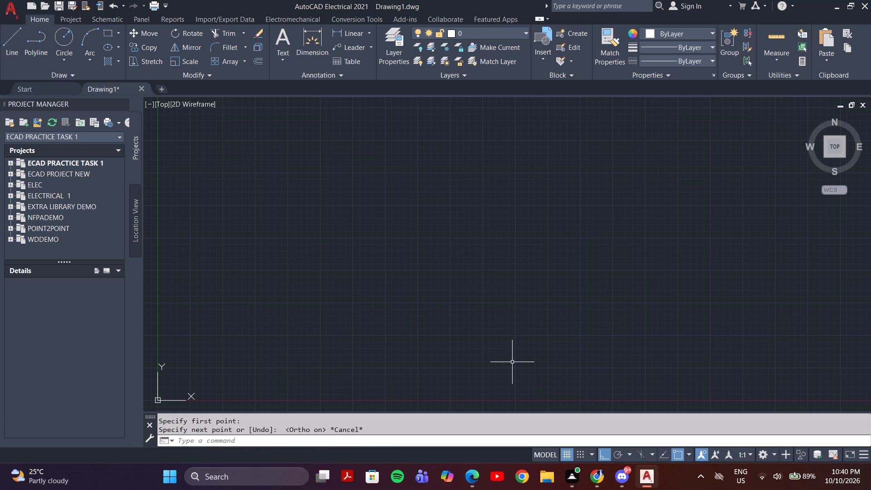
Draw a horizontal line 23.25 long in the lower part of the drawing area.
key(l)
key(Return)
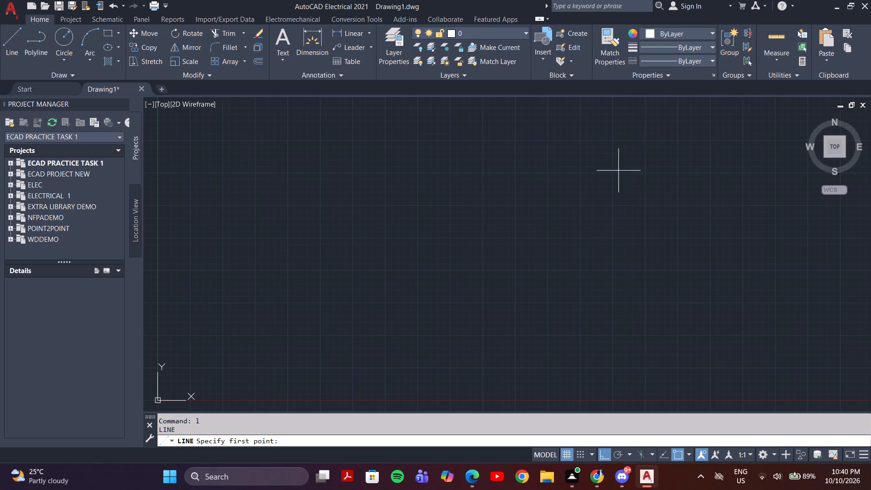
click(5, 52)
click(323, 357)
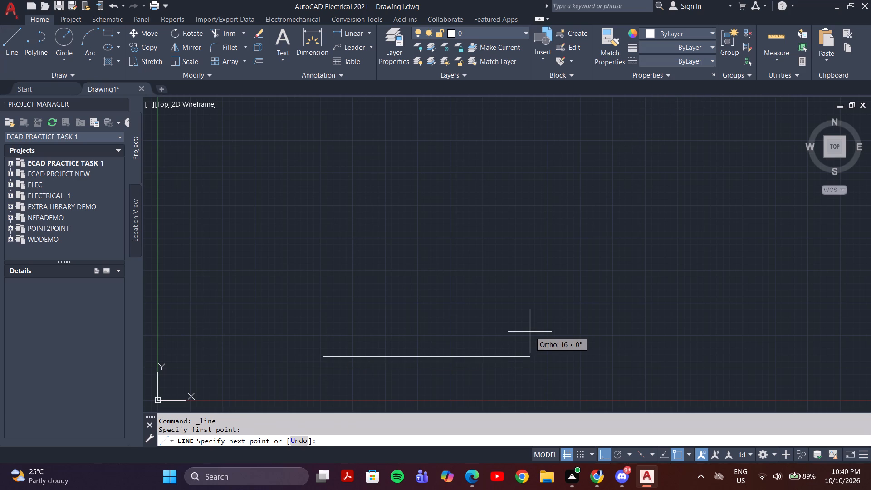
text(23)
text(.25)
key(Return)
key(Escape)
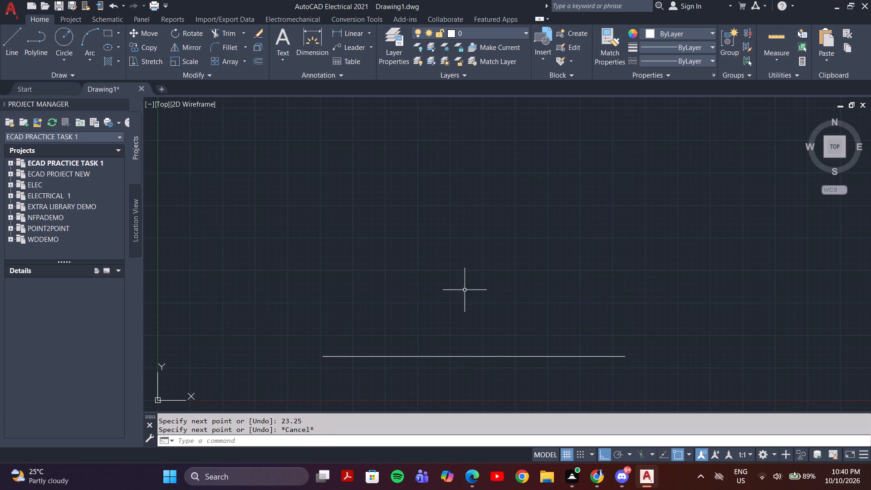
Offset the horizontal line upward by 10.5 to create a parallel line above it.
click(409, 358)
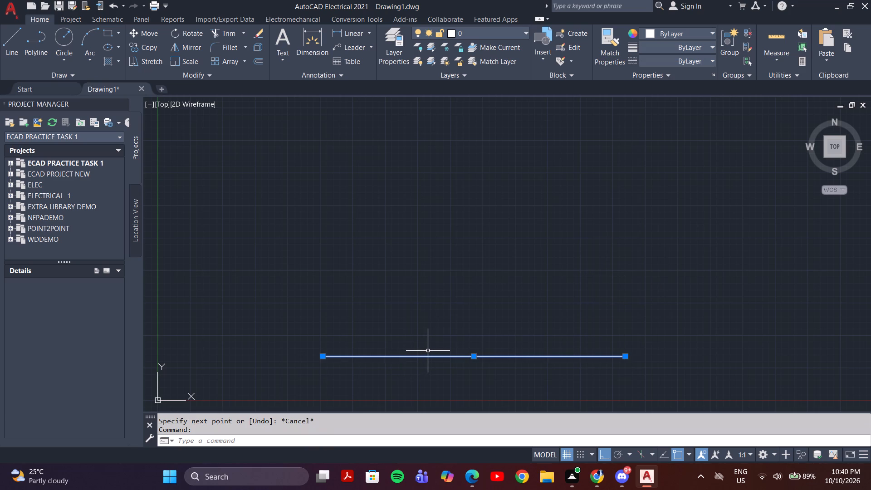
key(0)
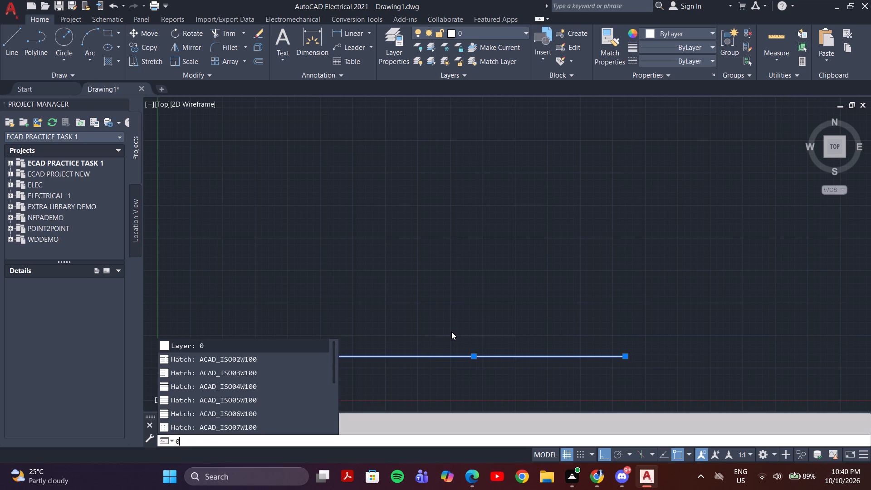
key(BackSpace)
key(o)
key(Return)
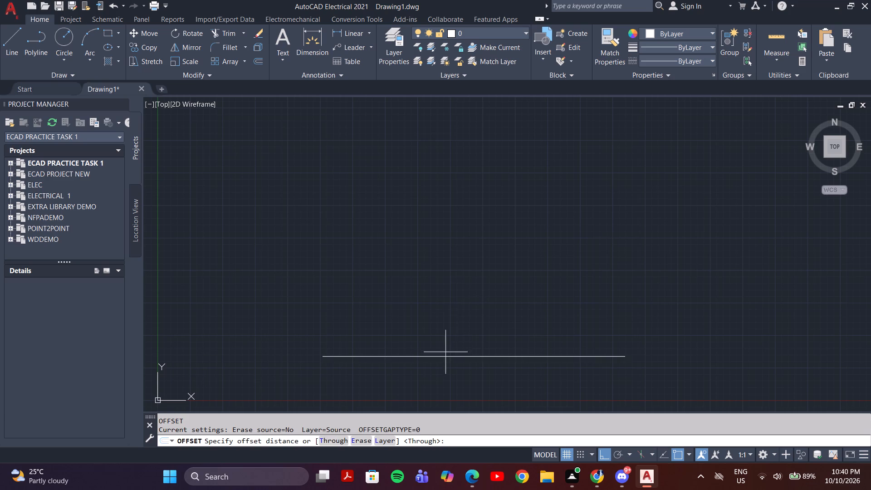
click(468, 441)
click(459, 439)
text(10.5)
key(Return)
click(492, 256)
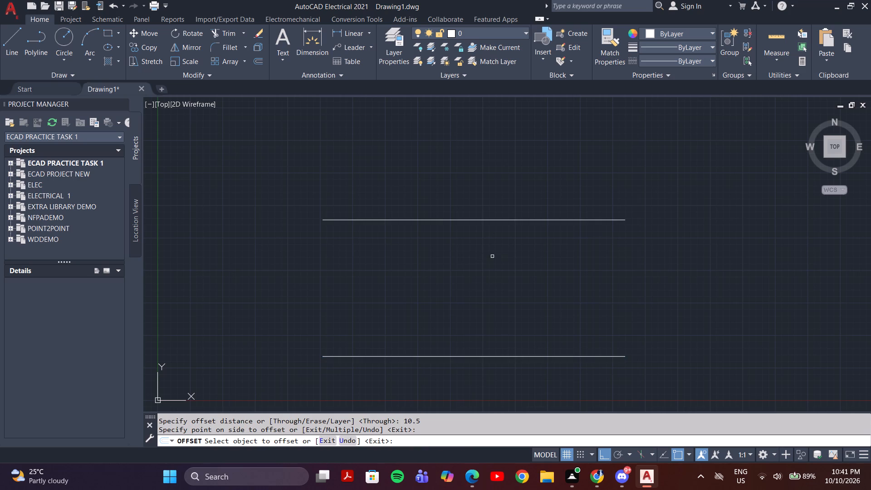
scroll(486, 319, down, 4)
middle_drag(486, 313, 466, 329)
key(Escape)
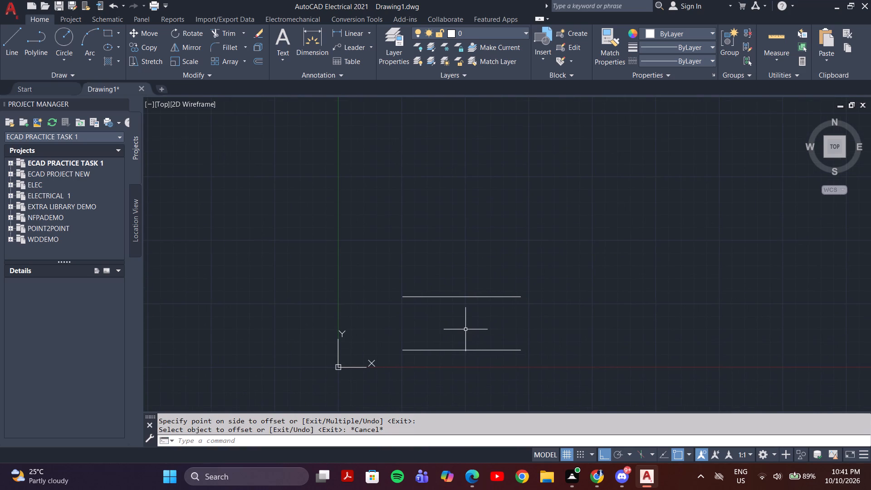
Draw two vertical lines from the upper line's left and right endpoints down past the lower line.
key(l)
key(Return)
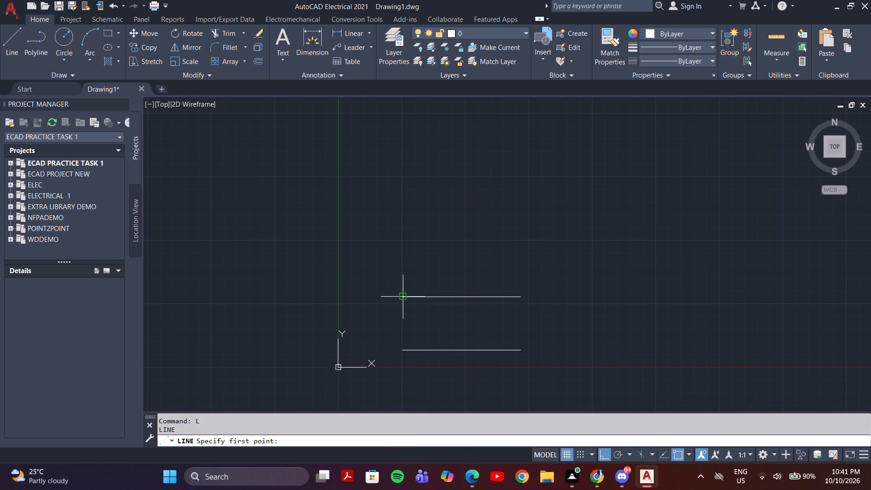
click(403, 297)
click(407, 368)
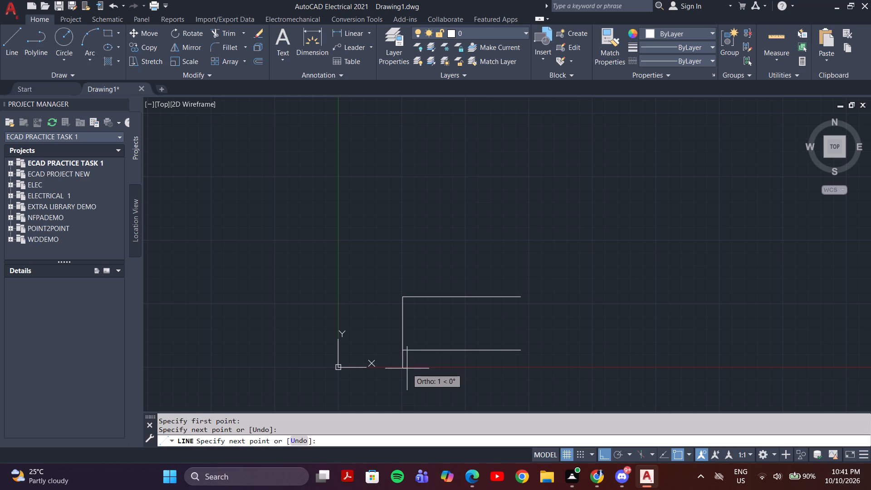
key(Escape)
key(space)
click(521, 295)
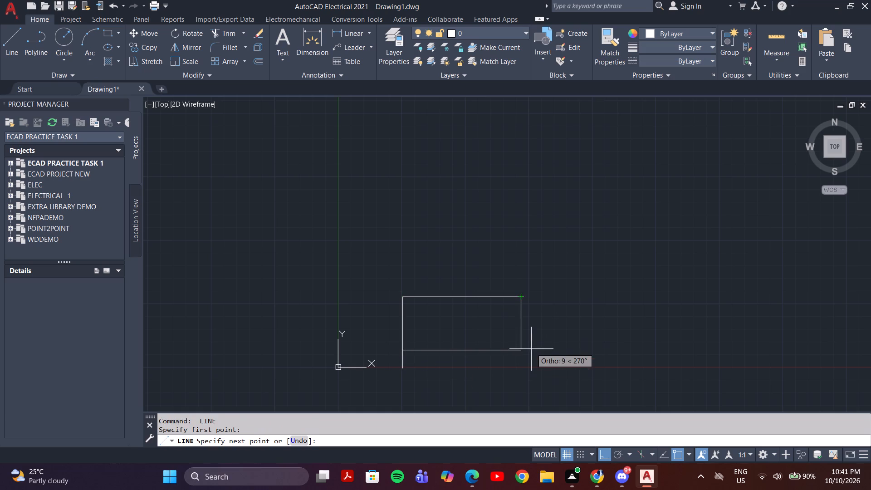
click(531, 363)
key(Escape)
Trim the overhanging ends of both vertical lines below the lower line to form a closed rectangle.
text(tr)
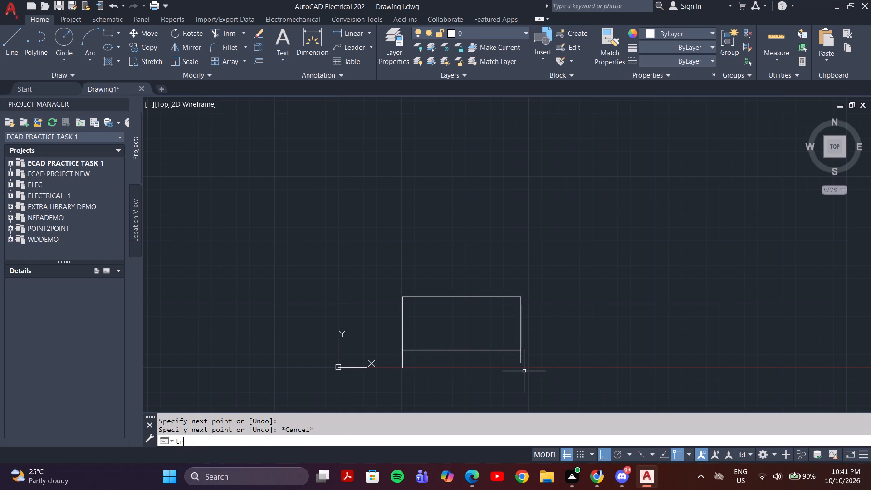
key(Return)
scroll(446, 361, up, 3)
drag(241, 361, 746, 333)
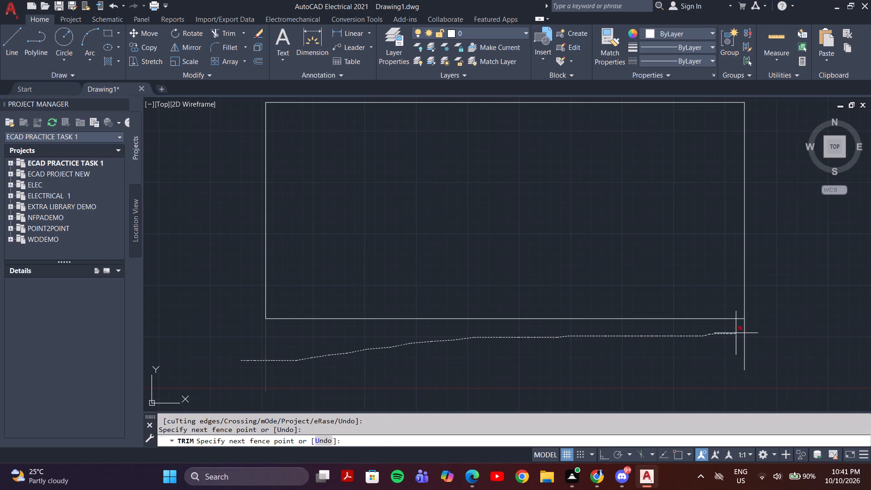
drag(746, 333, 812, 334)
Draw a vertical line 24 long upward from the midpoint of the rectangle's bottom edge.
scroll(735, 326, down, 2)
middle_drag(687, 300, 529, 337)
scroll(556, 326, up, 1)
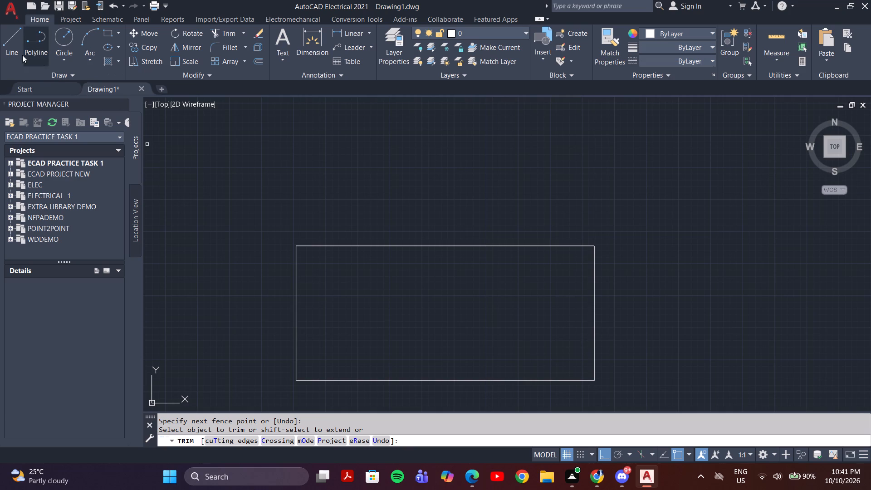
click(8, 49)
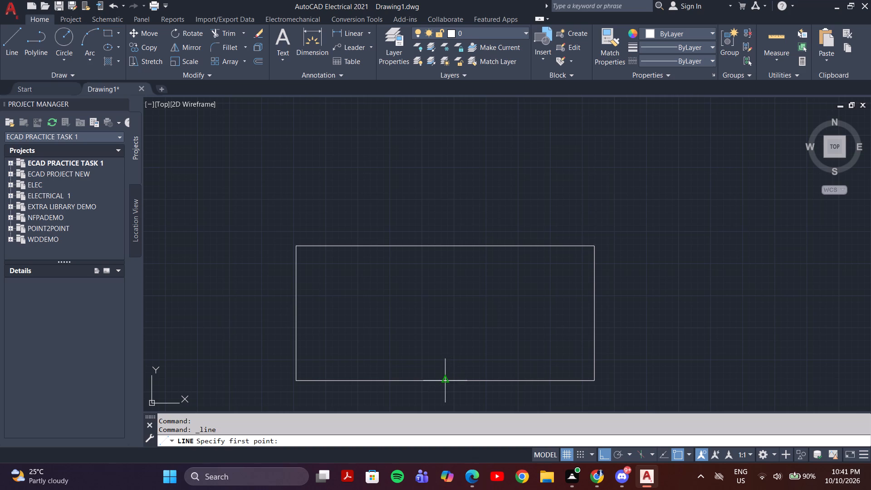
click(444, 381)
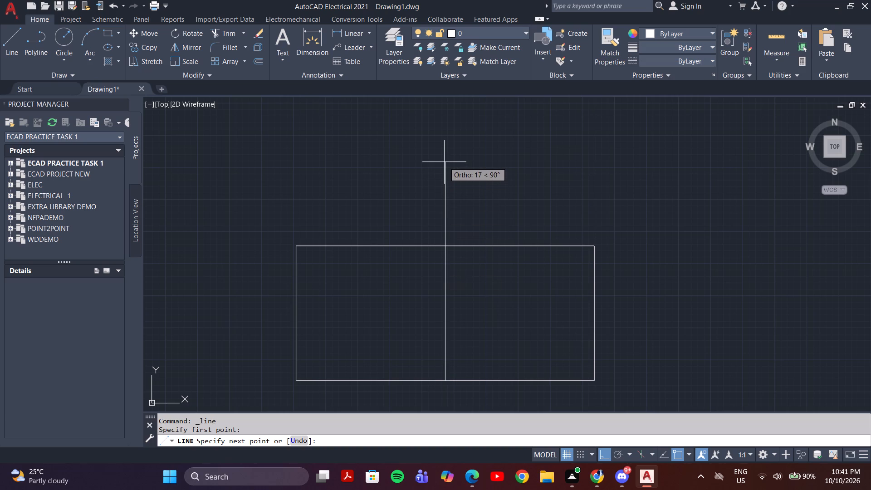
text(24)
key(Return)
scroll(453, 180, down, 1)
middle_drag(461, 167, 455, 252)
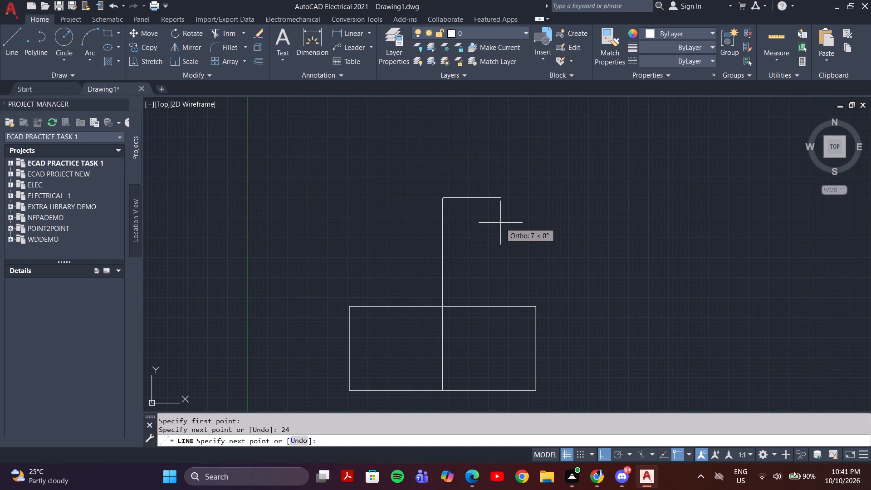
key(Escape)
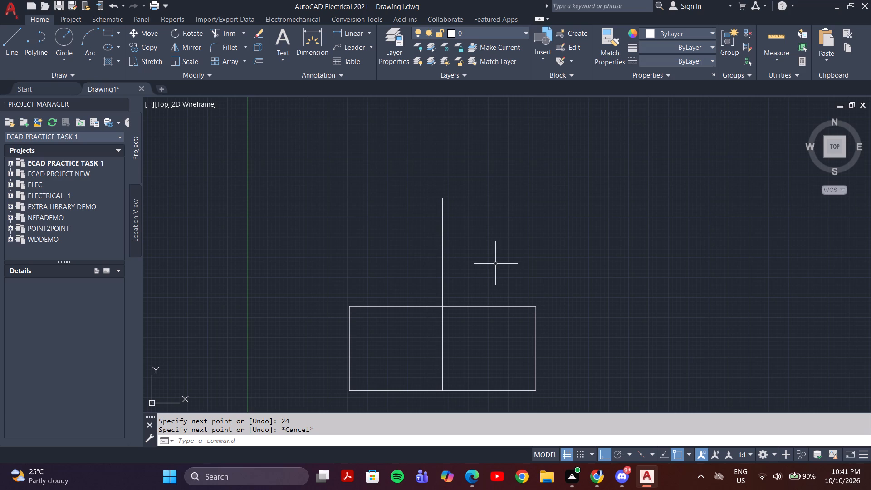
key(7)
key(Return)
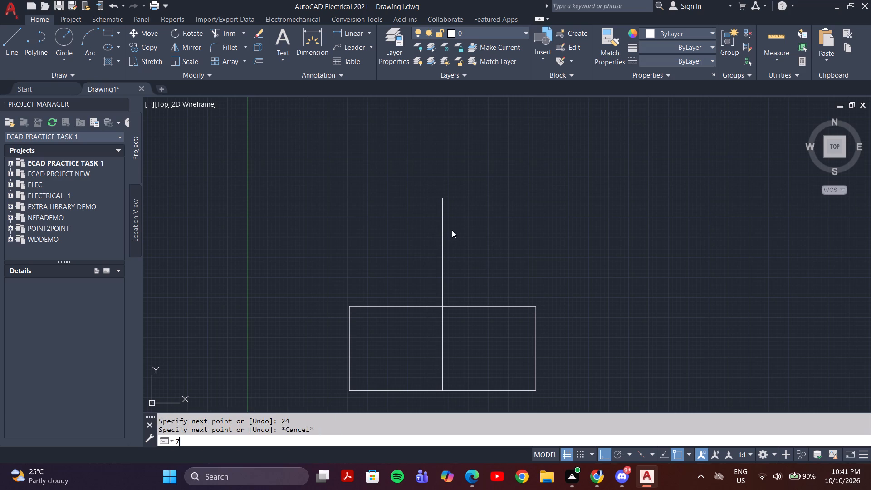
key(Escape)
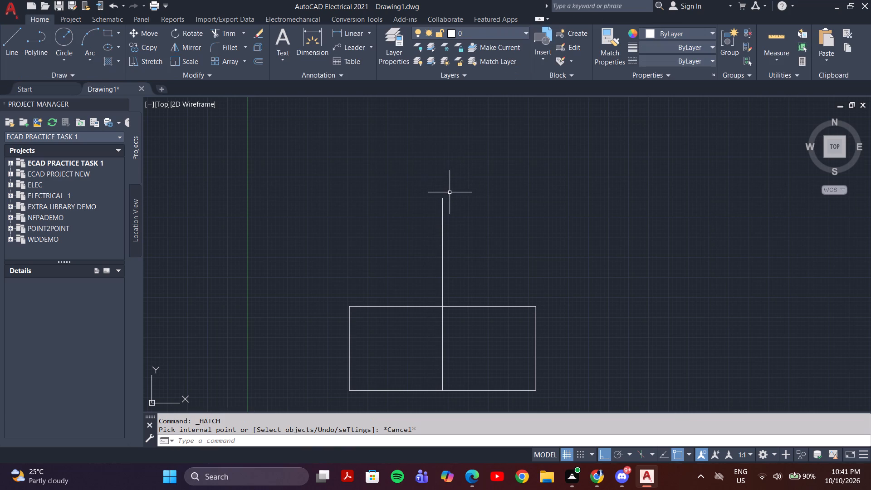
Draw two horizontal lines, each 7 long, extending left and right from the top end of the vertical centerline.
key(l)
key(Return)
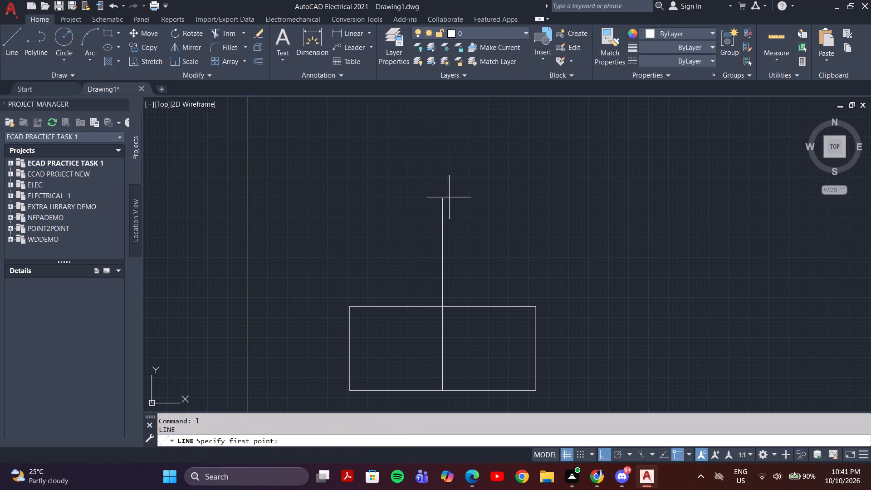
click(441, 199)
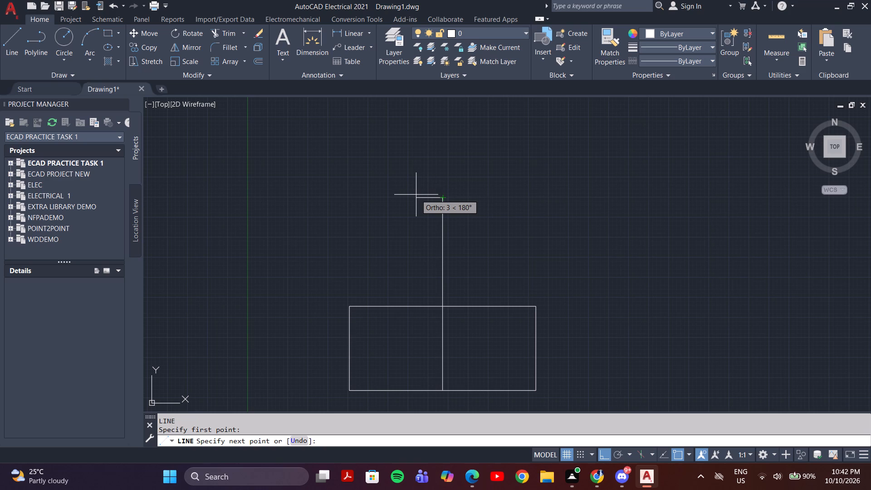
key(7)
key(Return)
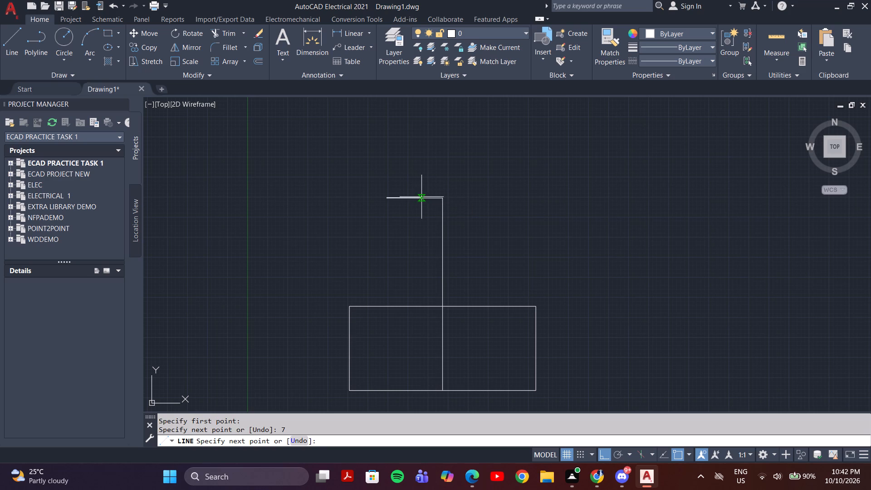
key(Escape)
key(l)
key(Return)
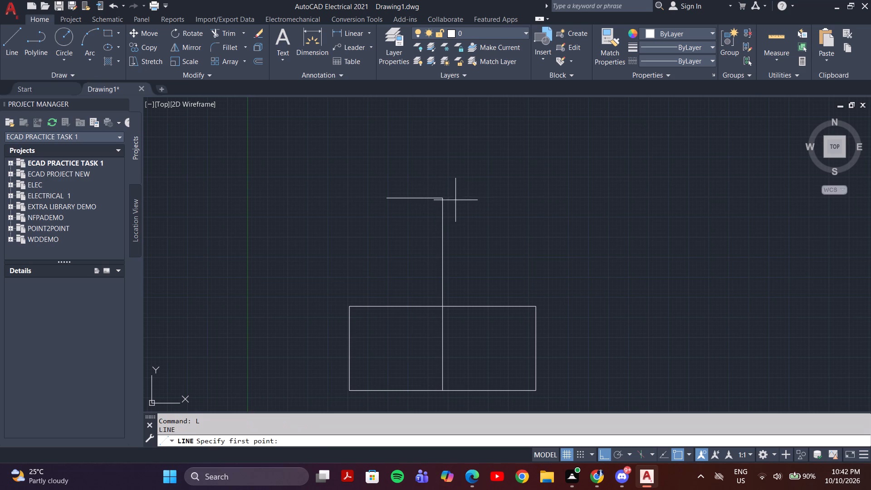
click(444, 197)
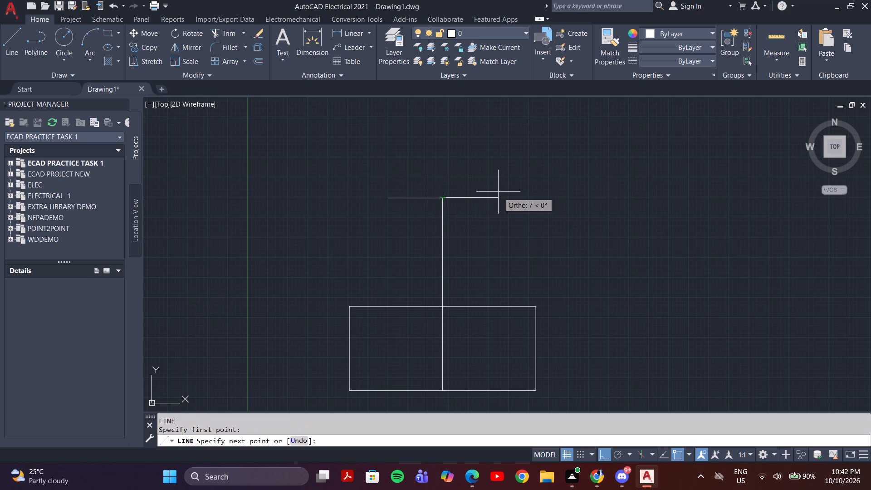
key(7)
key(Return)
key(Escape)
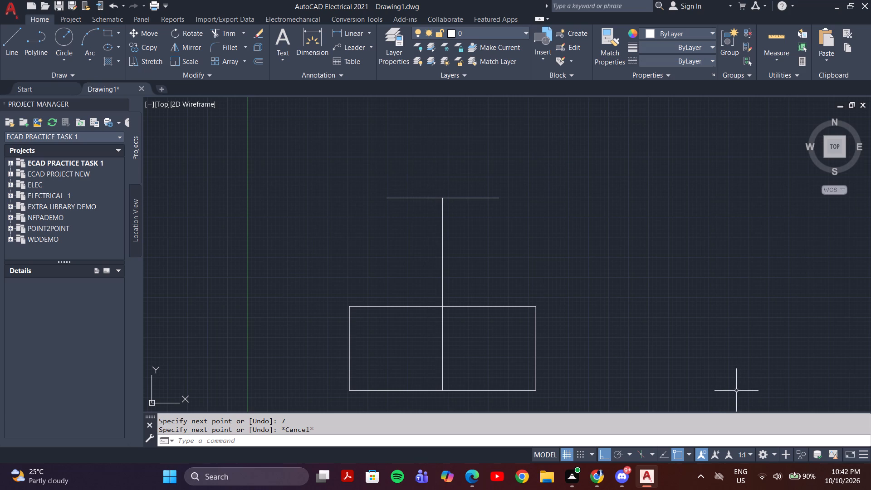
Draw a vertical line along the centerline from the rectangle's top edge up to the top horizontal line.
key(l)
key(Return)
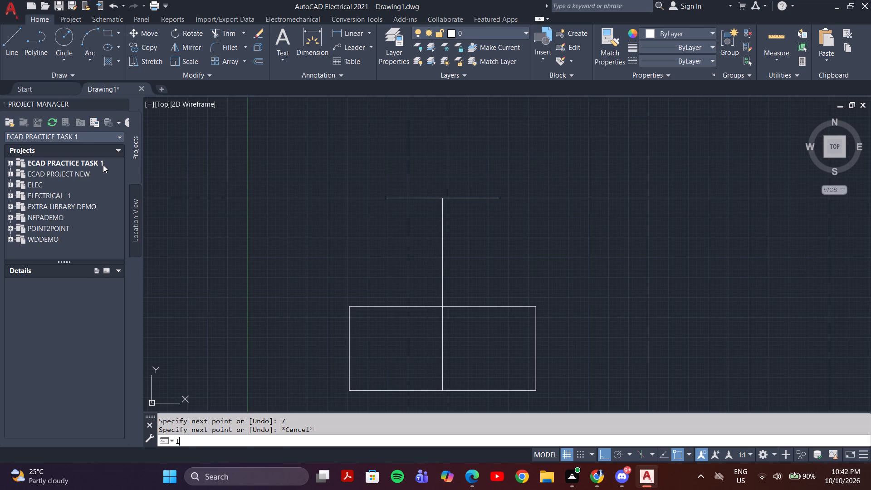
click(442, 307)
click(443, 195)
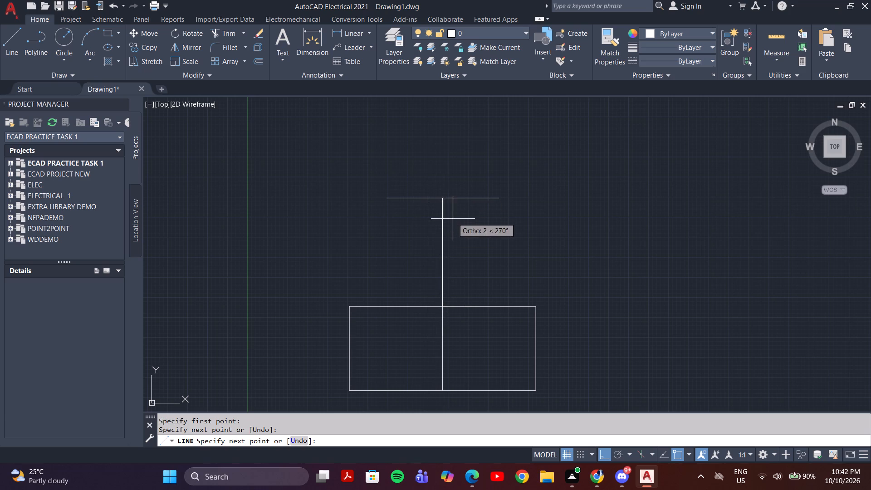
key(Escape)
Draw a horizontal line 10.5 long to the left from the midpoint of the vertical line above the rectangle.
key(l)
key(Return)
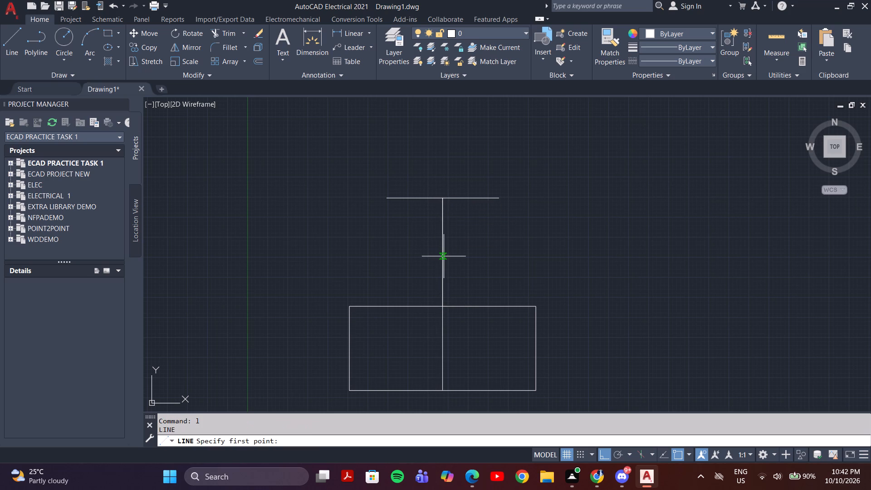
click(443, 252)
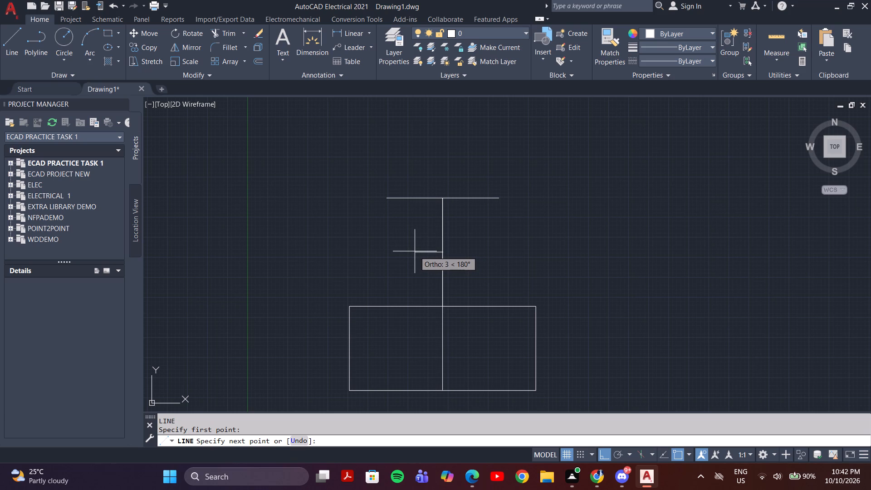
key(1)
key(0)
text(.5)
key(Return)
key(Escape)
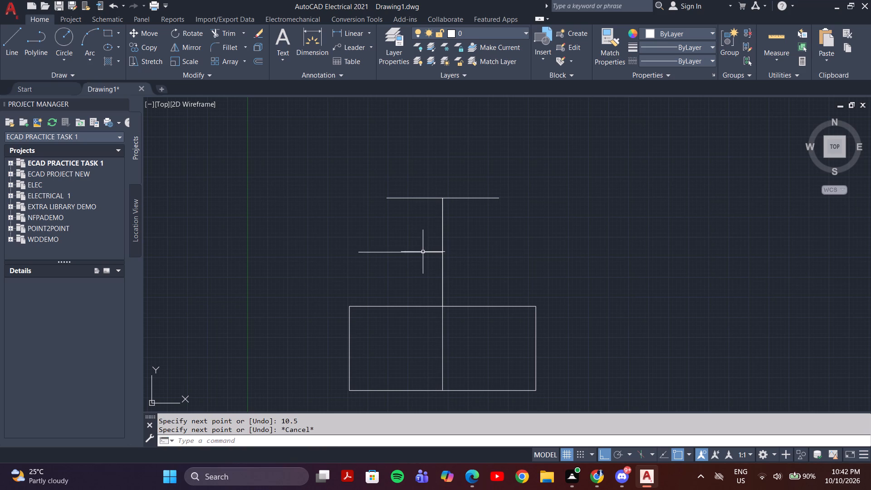
Mirror the 10.5 line about the vertical centerline to the right side, keeping the original.
click(423, 252)
key(m)
key(i)
key(Return)
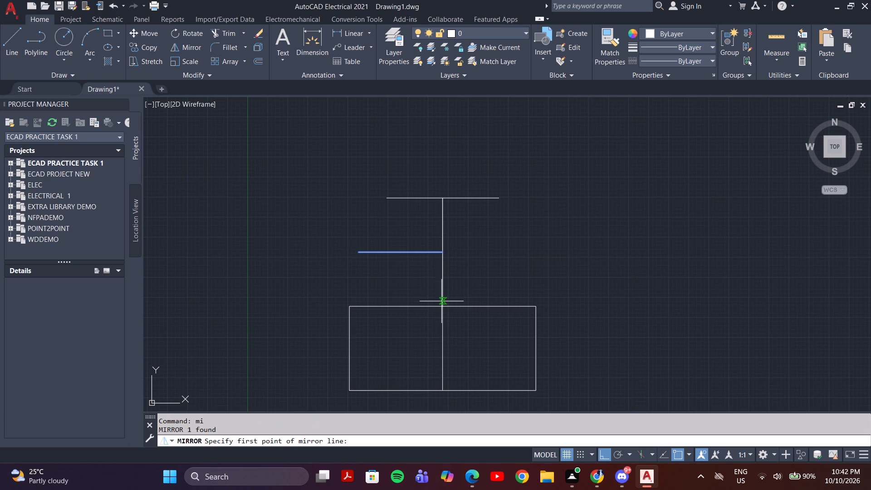
click(441, 305)
click(445, 194)
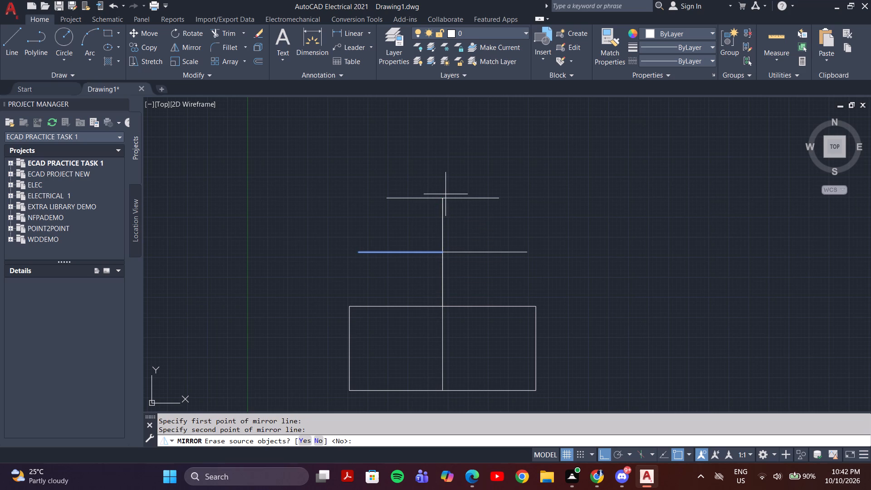
key(Return)
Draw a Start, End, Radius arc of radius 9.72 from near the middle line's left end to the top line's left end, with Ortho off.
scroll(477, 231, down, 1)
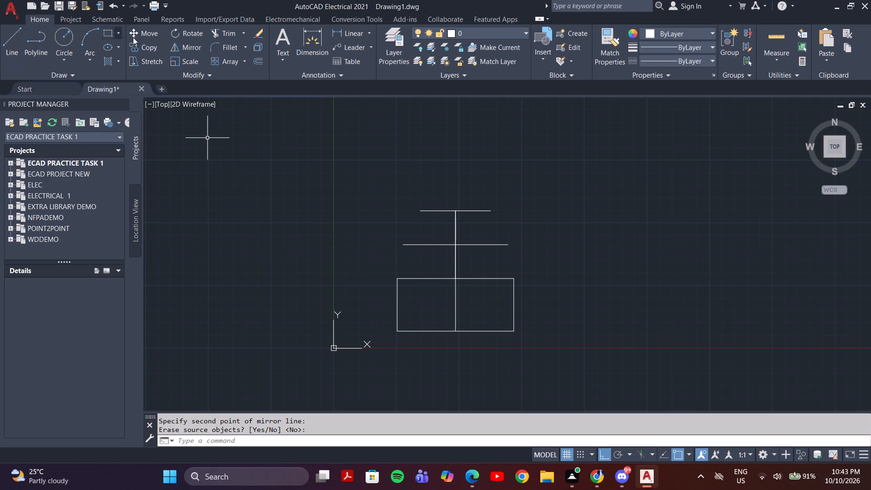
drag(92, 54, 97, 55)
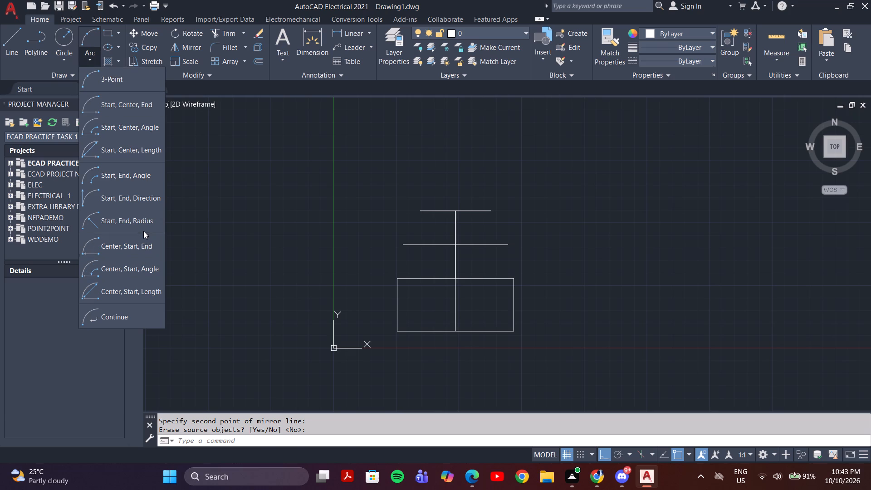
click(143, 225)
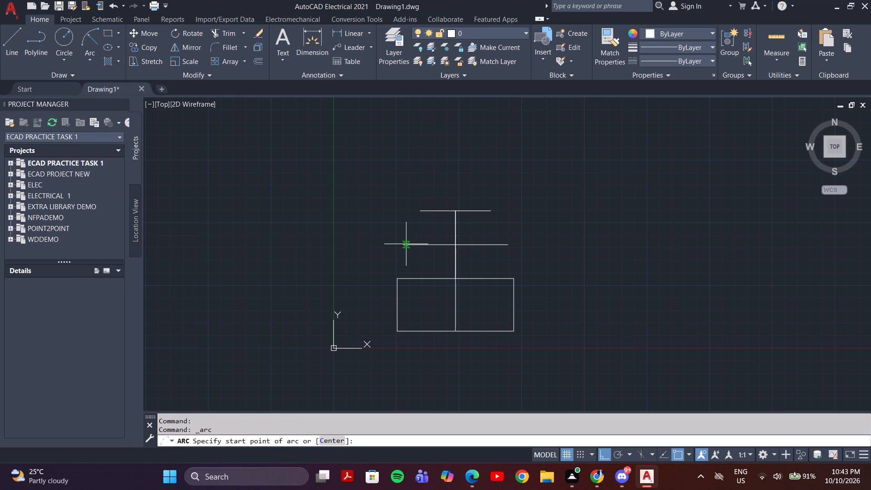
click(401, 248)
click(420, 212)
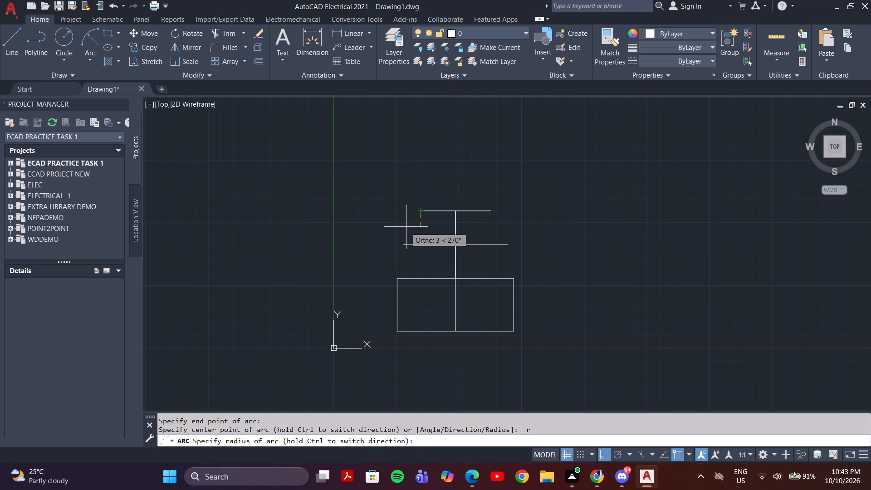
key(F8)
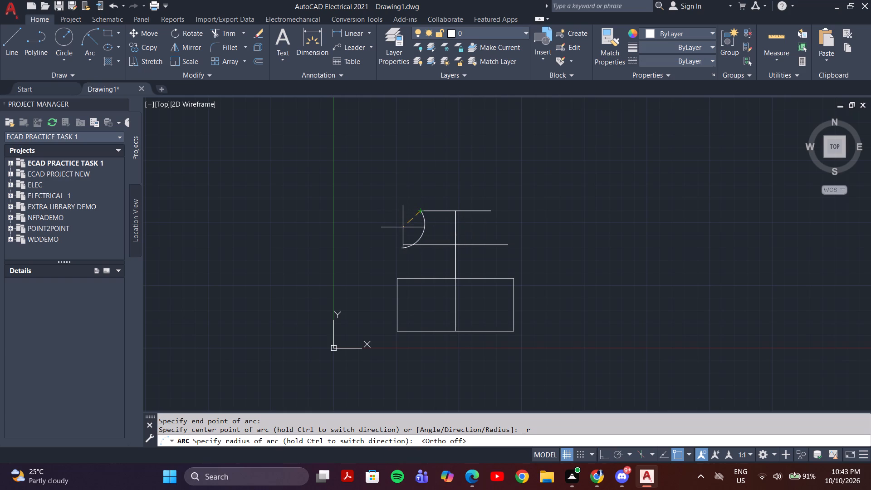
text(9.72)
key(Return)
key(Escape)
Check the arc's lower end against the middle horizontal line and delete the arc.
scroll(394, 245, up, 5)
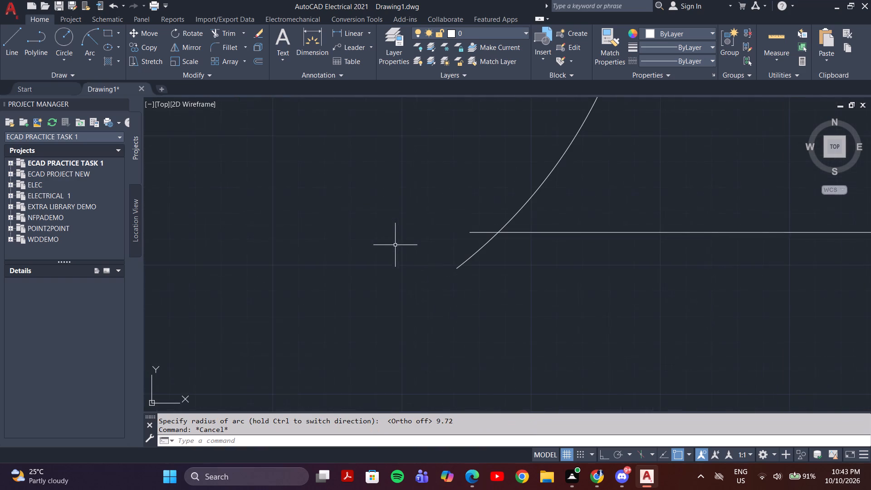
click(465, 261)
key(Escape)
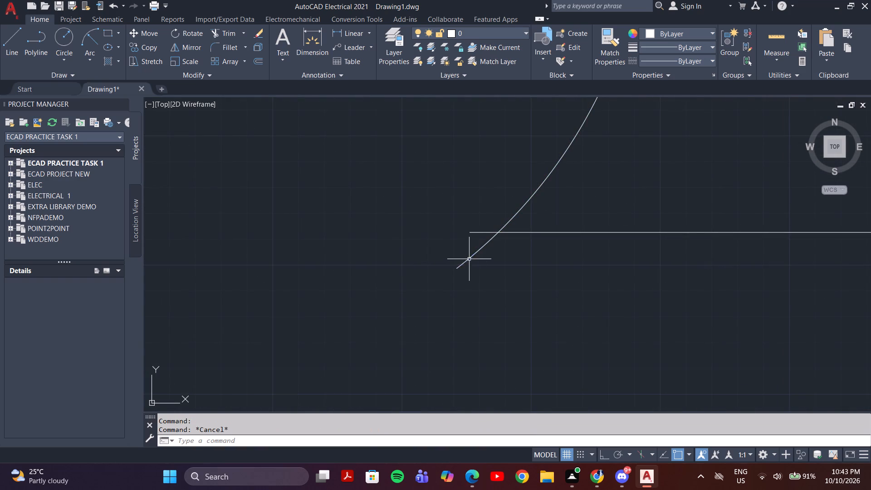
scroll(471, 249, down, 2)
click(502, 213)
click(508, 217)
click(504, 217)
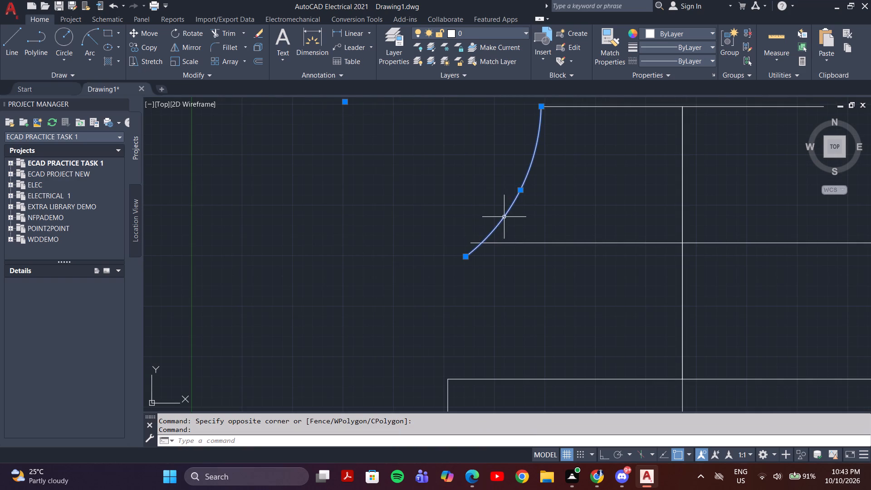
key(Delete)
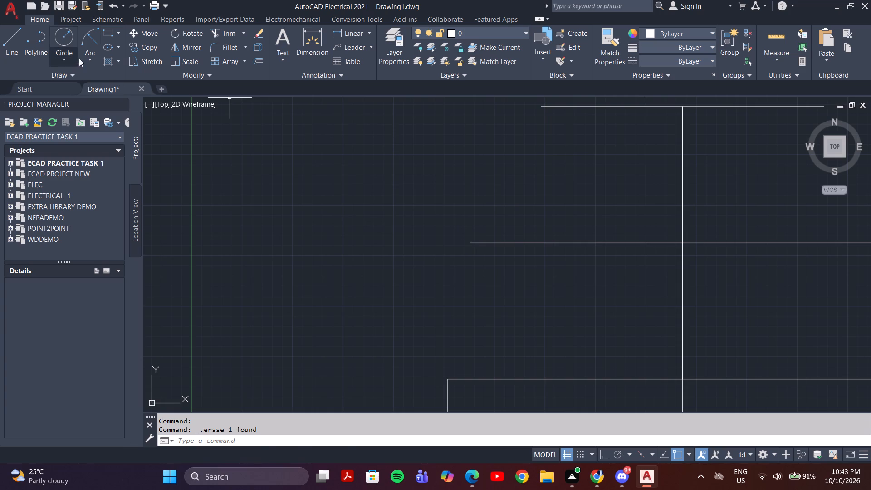
Draw a Start, End, Radius arc from the middle line's left endpoint to the top line's left endpoint with radius 9.72.
click(89, 41)
click(471, 242)
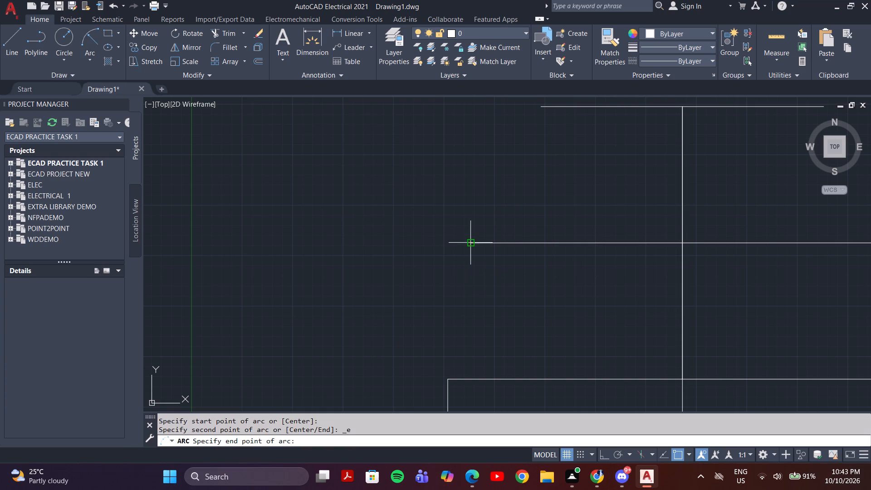
scroll(539, 109, up, 1)
middle_click(539, 109)
click(541, 104)
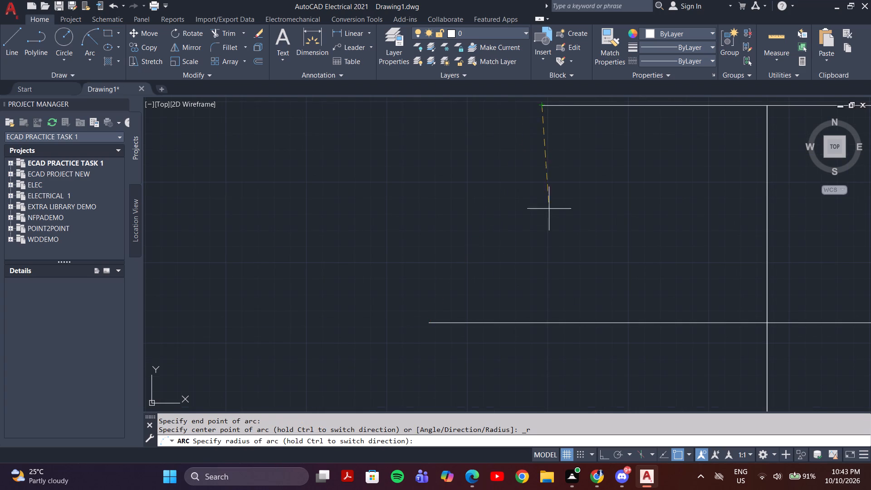
click(474, 436)
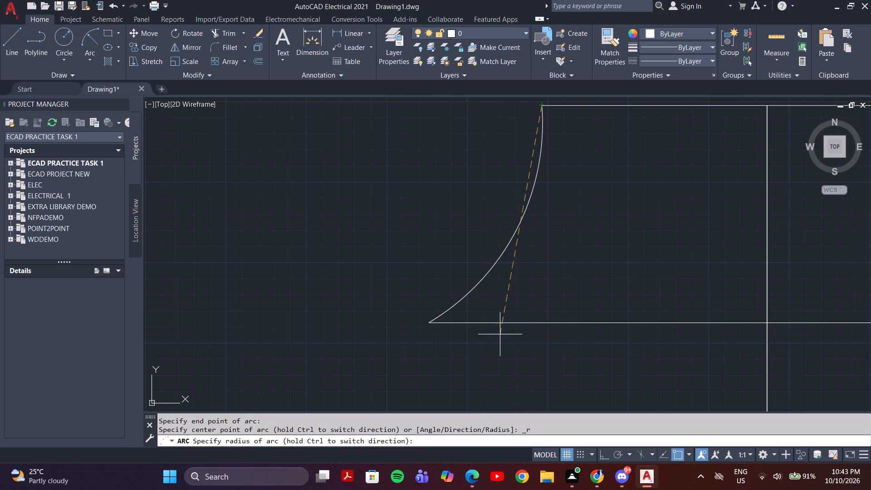
text(9.7)
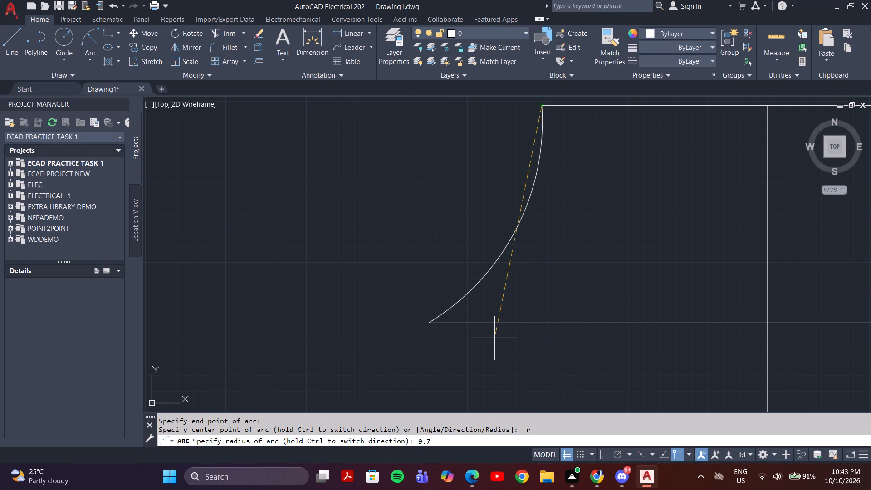
key(2)
key(Return)
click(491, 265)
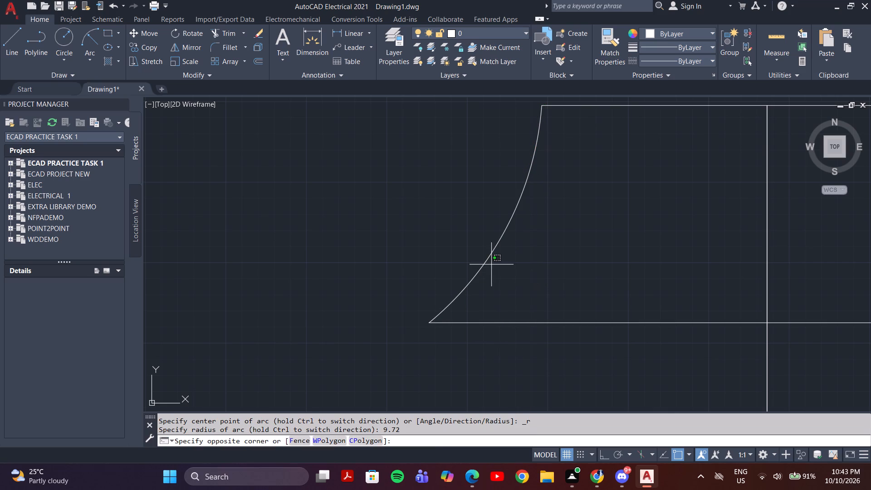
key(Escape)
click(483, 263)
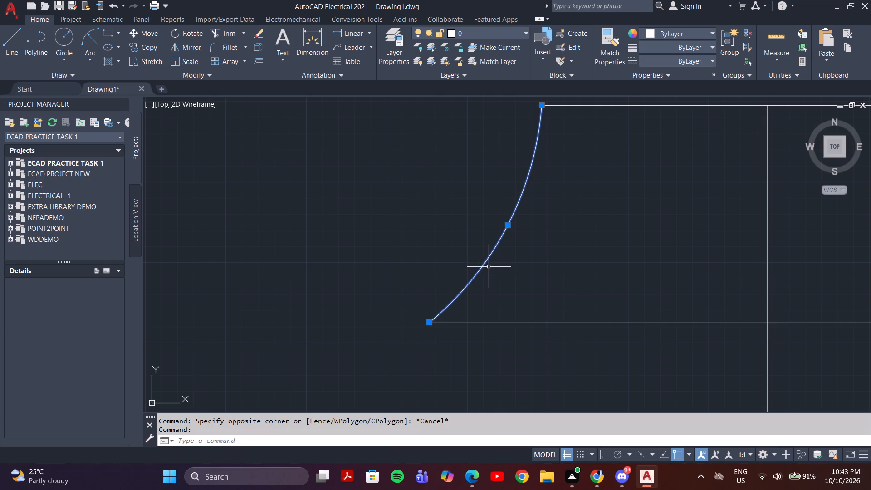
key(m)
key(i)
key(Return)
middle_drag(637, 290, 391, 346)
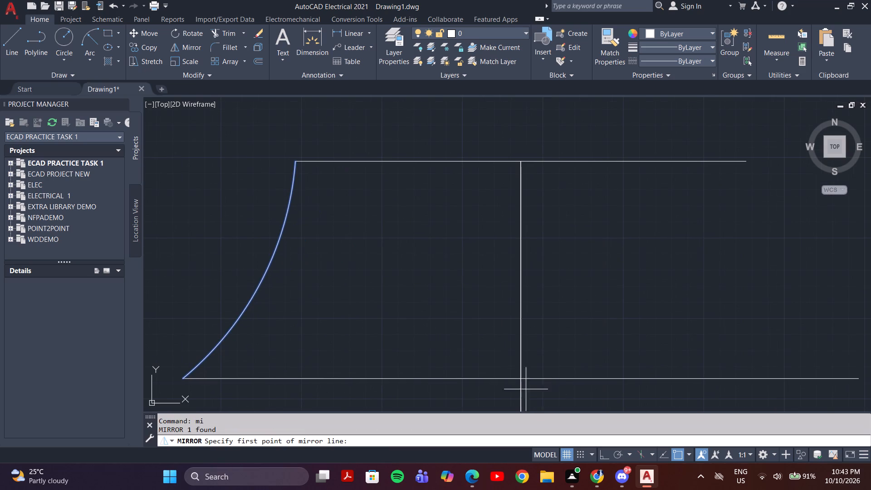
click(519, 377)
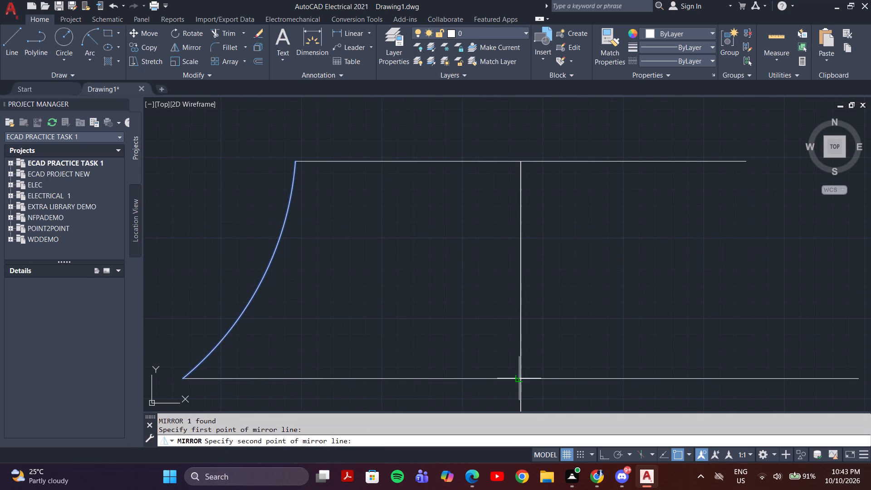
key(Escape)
Mirror the left radius 9.72 arc about the vertical centerline to the right side, keeping the original.
click(273, 287)
click(247, 287)
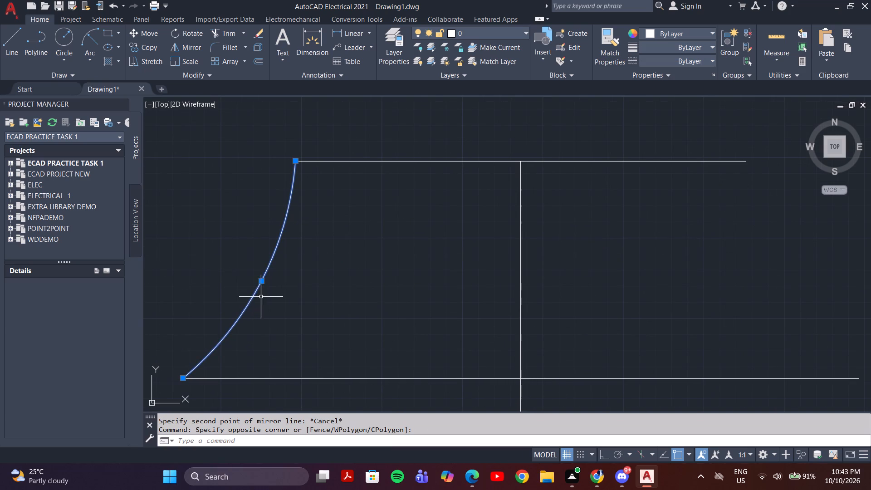
text(mi)
key(Return)
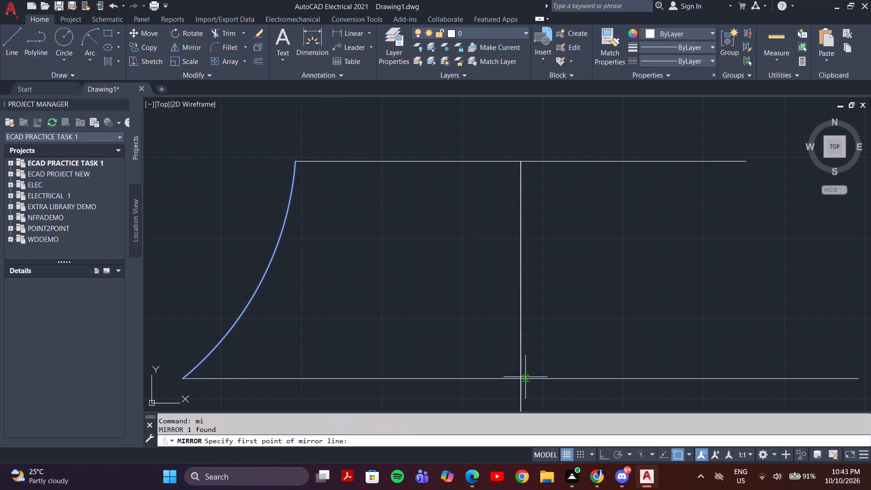
click(520, 378)
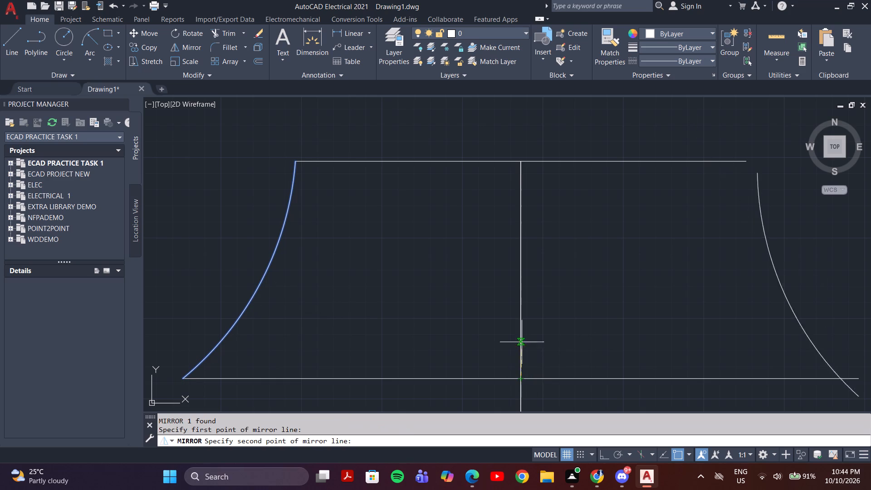
click(520, 162)
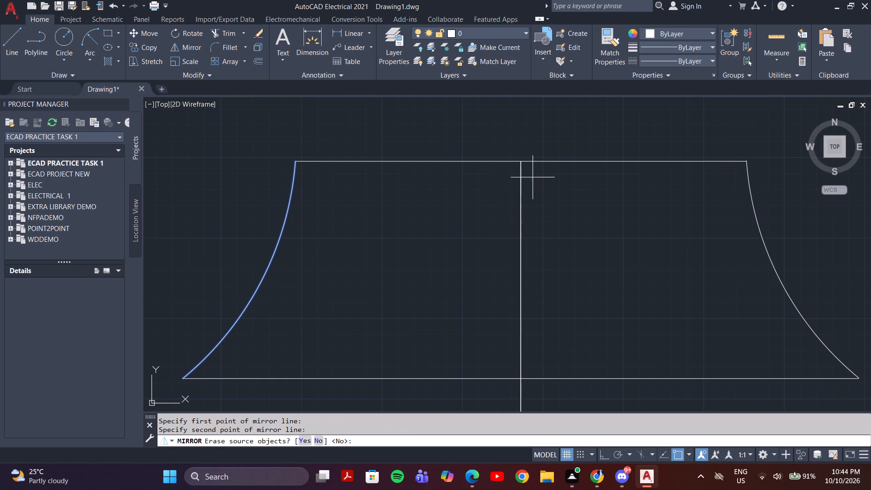
key(Return)
Draw a Start, End, Radius arc of radius 6.075 from the middle line's left endpoint straight down to the rectangle's top edge.
scroll(538, 234, down, 2)
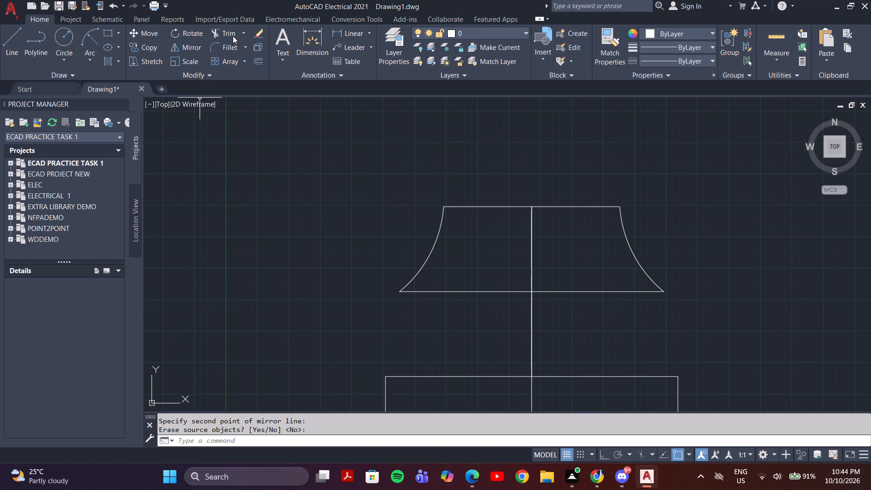
click(90, 44)
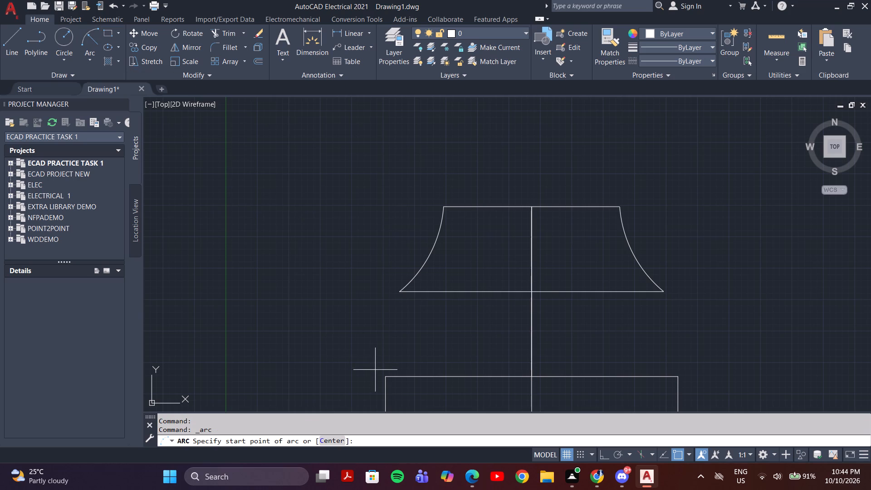
click(401, 289)
click(398, 377)
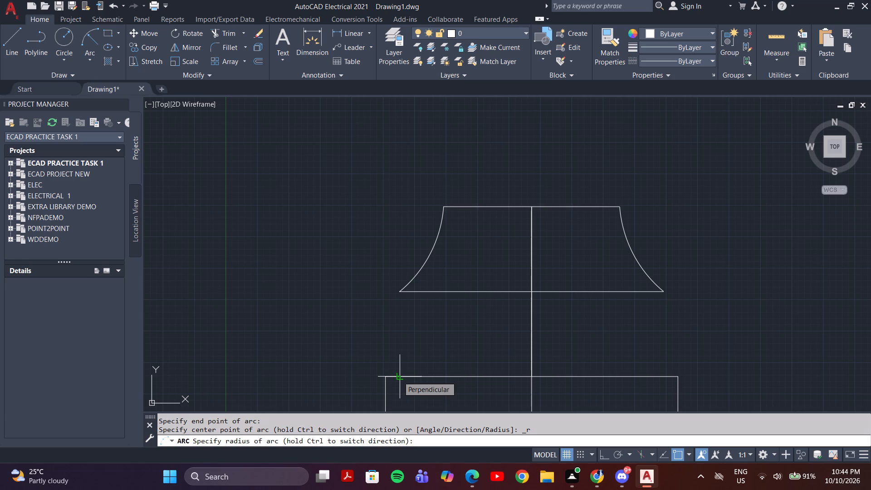
text(6.)
key(0)
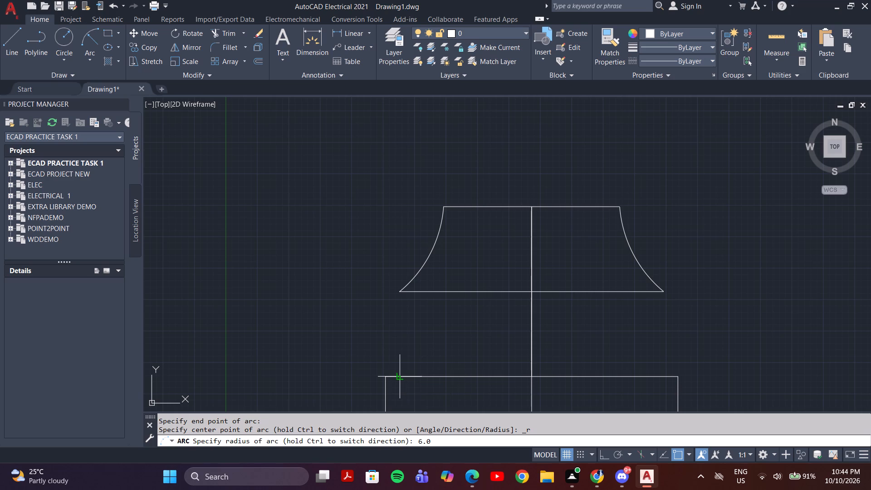
text(75)
key(Return)
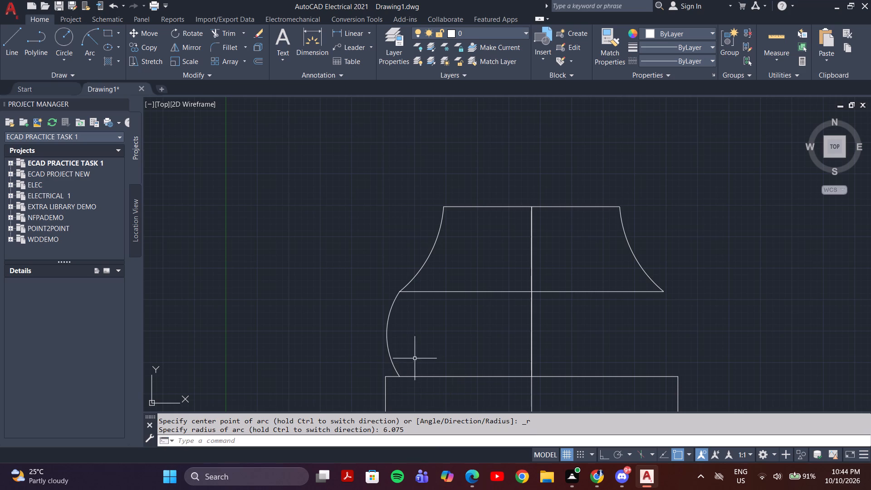
Mirror the radius 6.075 arc about the vertical centerline to the right side, keeping the original.
click(386, 328)
text(mi)
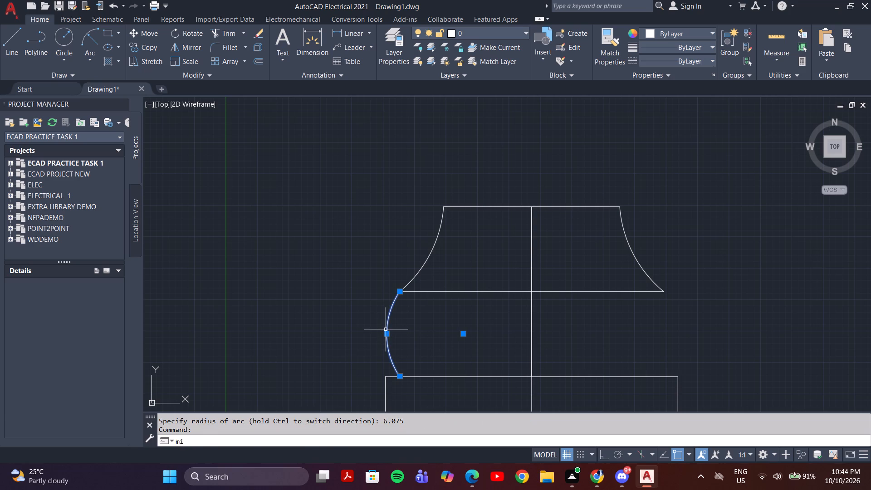
key(Return)
click(533, 376)
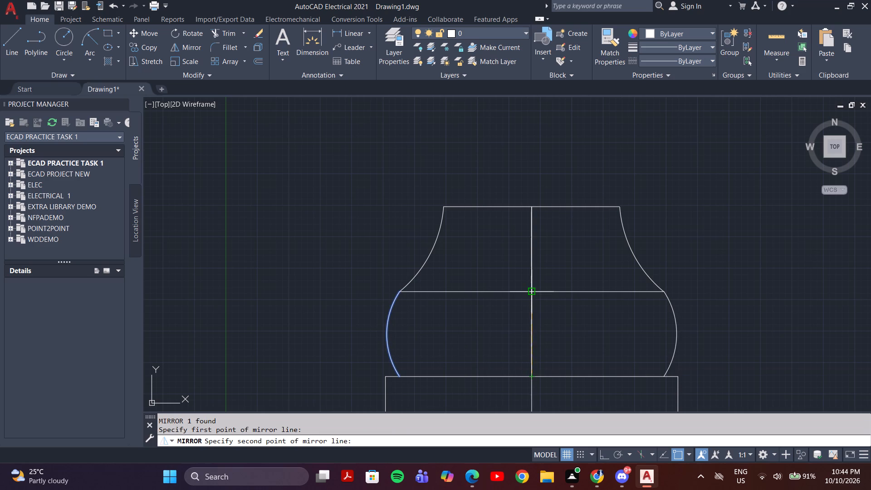
click(532, 290)
key(Return)
Examine the mirrored arcs and the overall outline of the figure.
scroll(558, 285, down, 2)
middle_drag(558, 284, 485, 312)
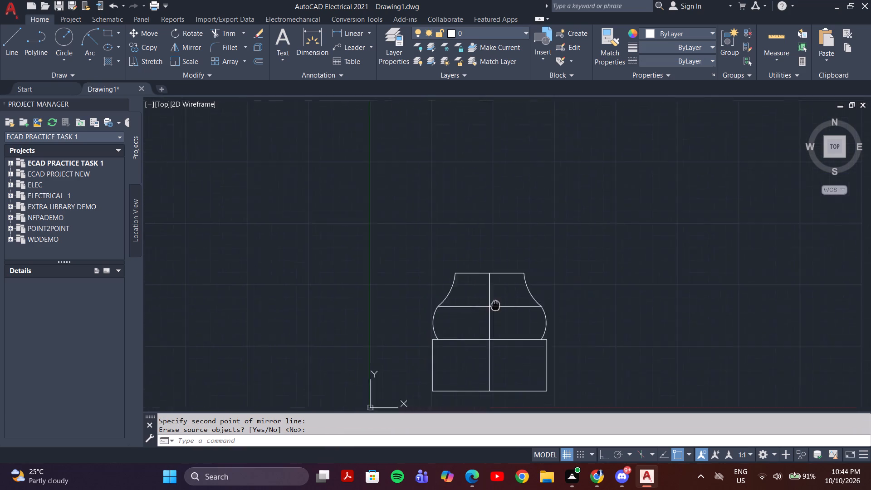
middle_drag(485, 312, 449, 335)
scroll(442, 307, up, 1)
middle_drag(445, 300, 437, 222)
scroll(437, 222, up, 1)
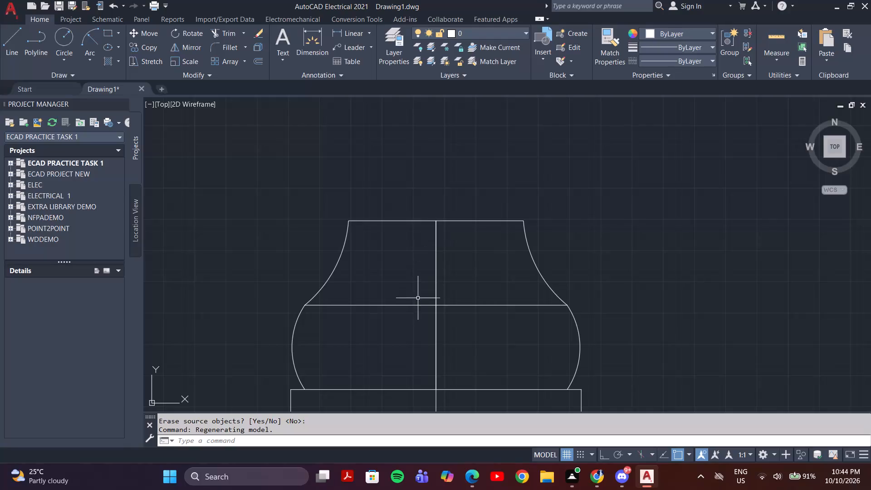
scroll(489, 274, down, 2)
middle_drag(489, 272, 423, 281)
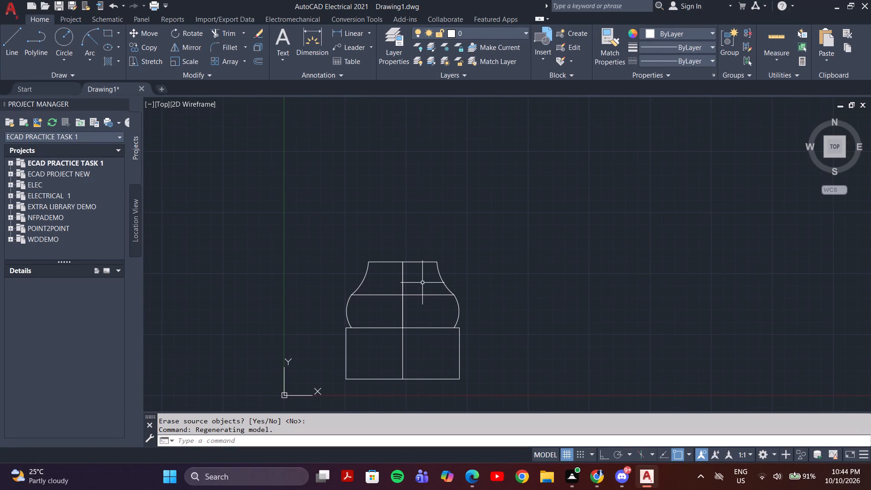
With Ortho on, draw a 6.5 line rightward from the top line's midpoint, continuing with a short vertical segment upward.
middle_drag(418, 278, 410, 359)
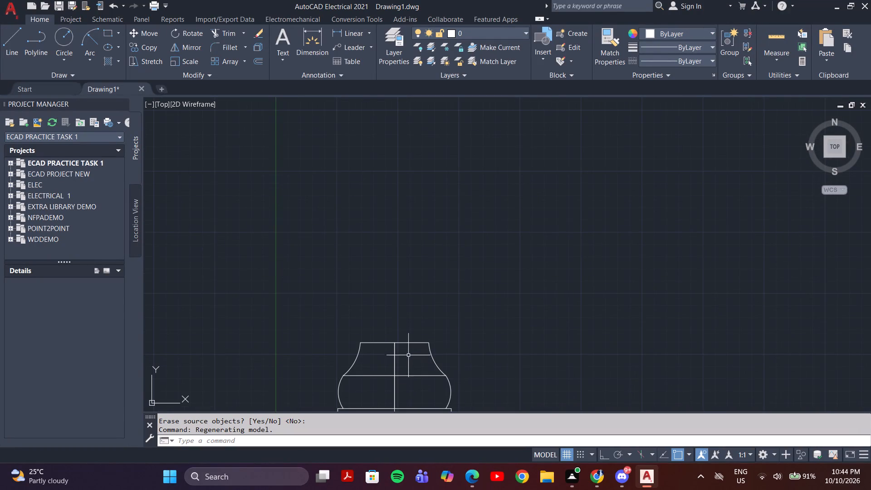
scroll(395, 332, up, 3)
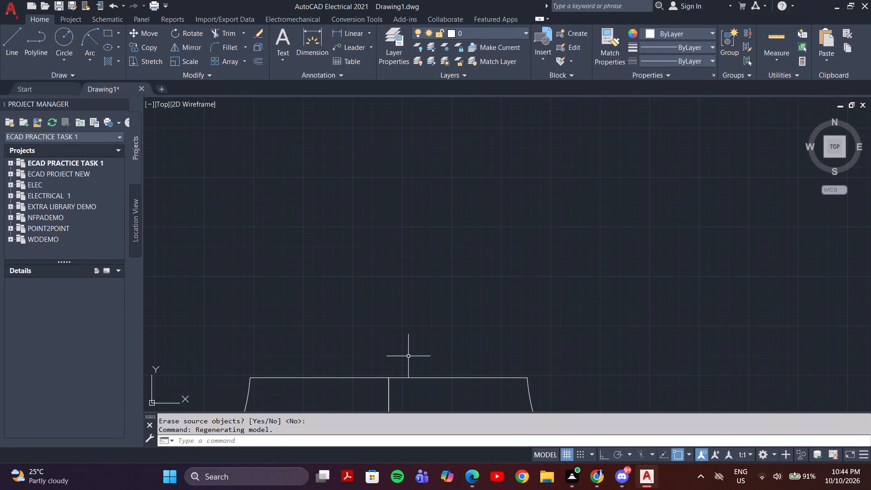
key(l)
key(Return)
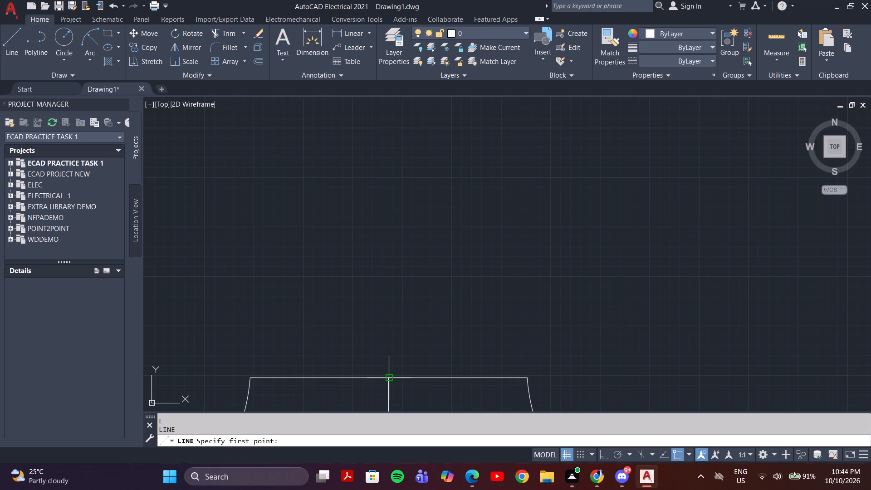
click(388, 378)
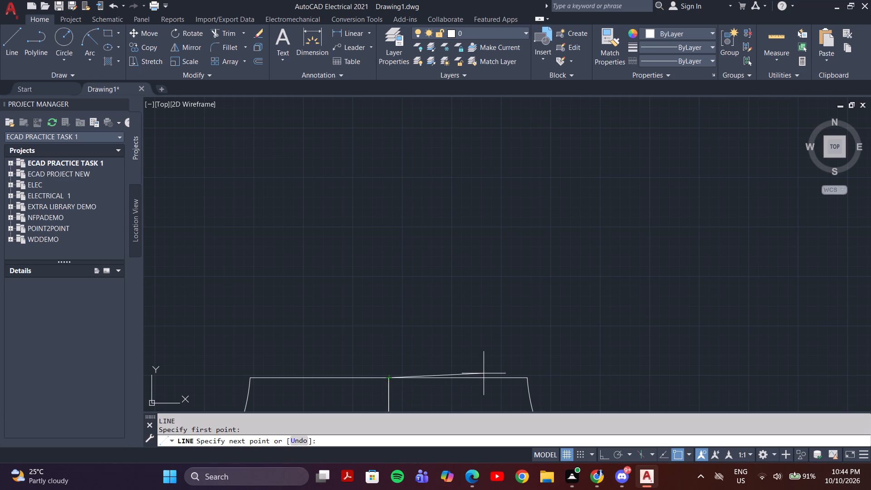
key(F8)
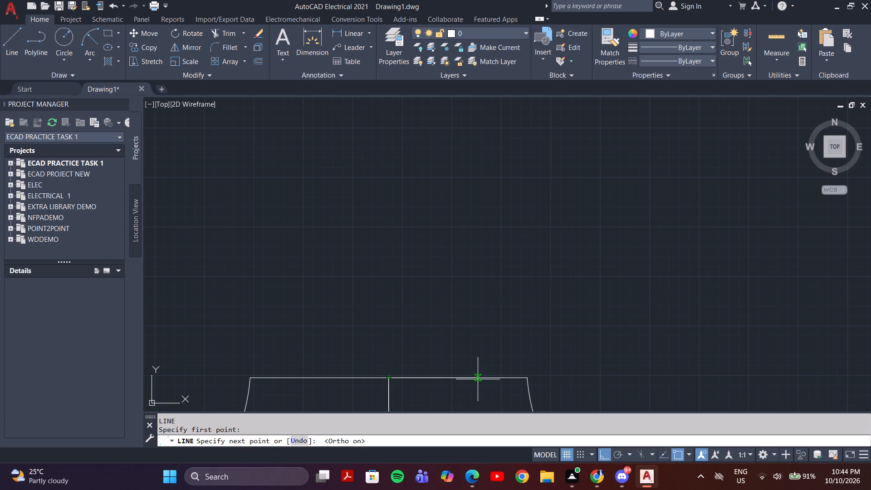
key(6)
text(.5)
key(Return)
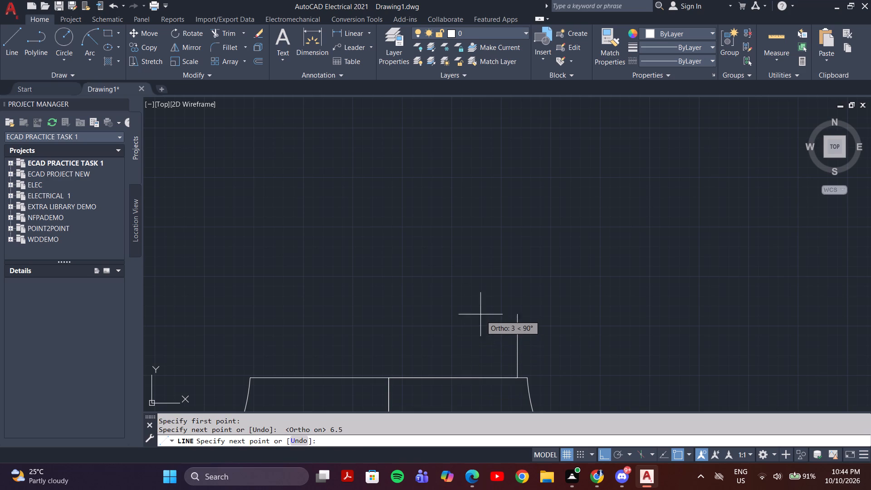
click(478, 305)
key(Escape)
Mirror the short vertical line and the 6.5 horizontal line about the vertical centerline to the left side, keeping the originals.
click(517, 324)
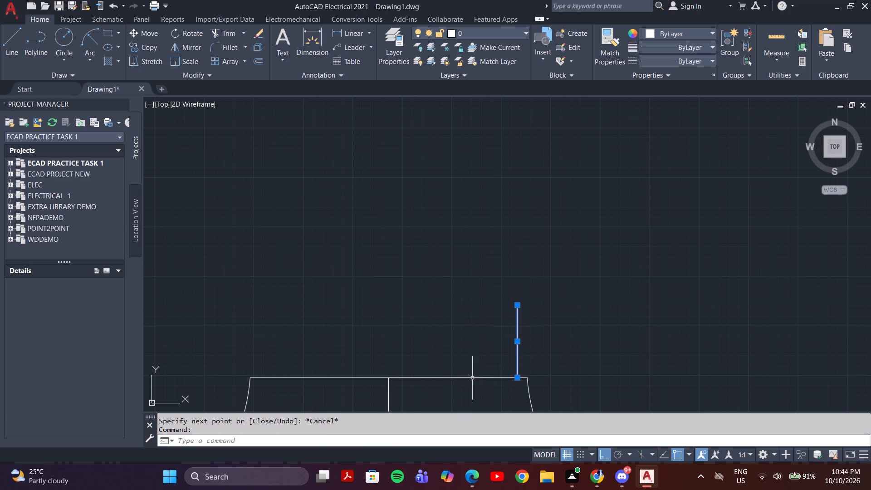
click(459, 378)
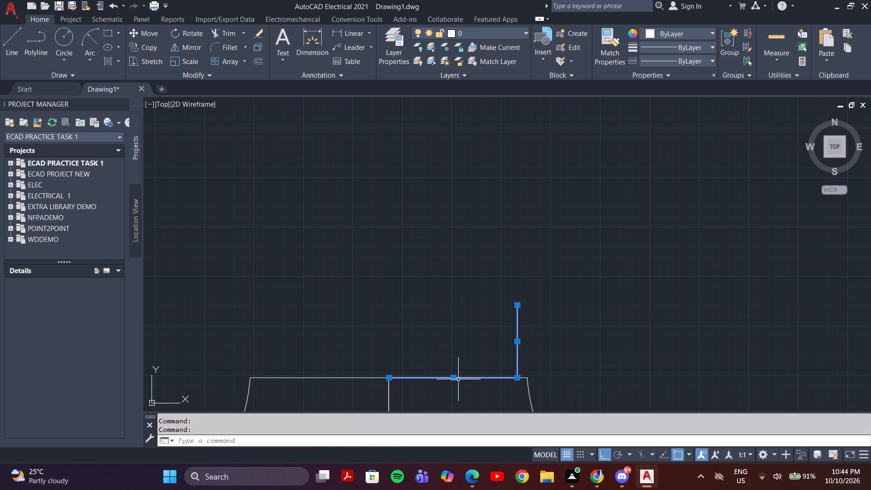
key(comma)
key(BackSpace)
text(mi)
key(Return)
click(387, 379)
click(382, 299)
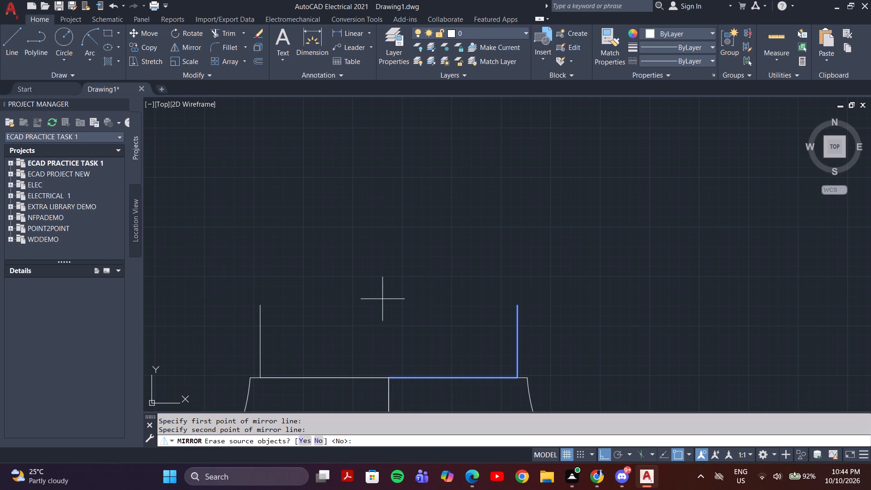
key(Return)
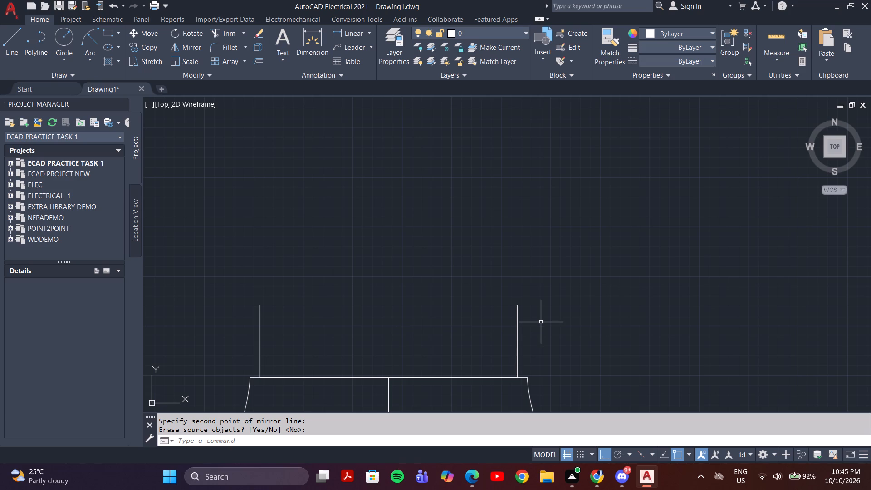
key(Escape)
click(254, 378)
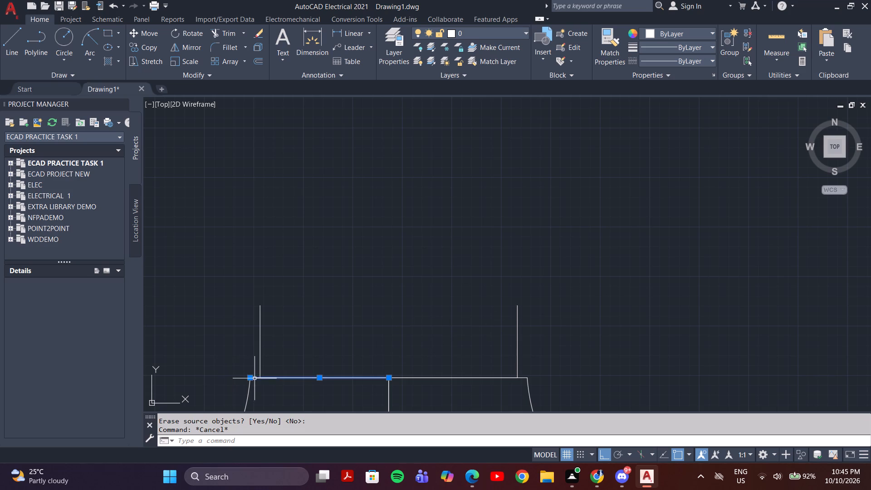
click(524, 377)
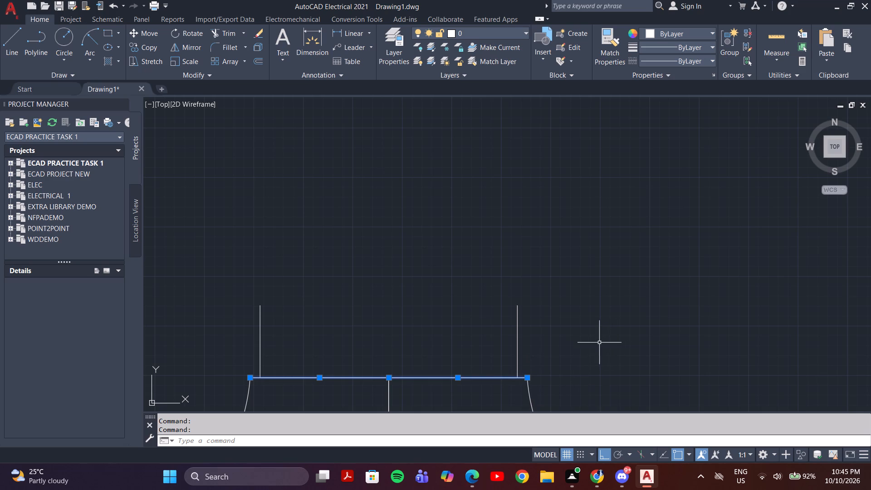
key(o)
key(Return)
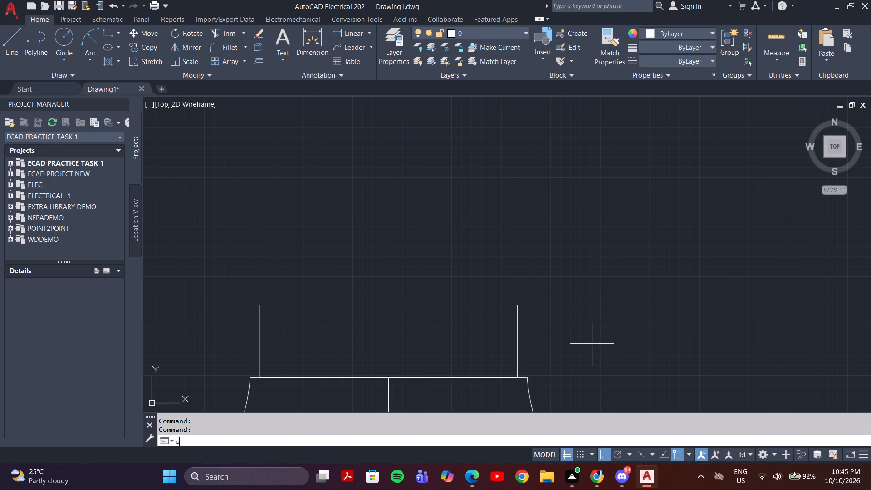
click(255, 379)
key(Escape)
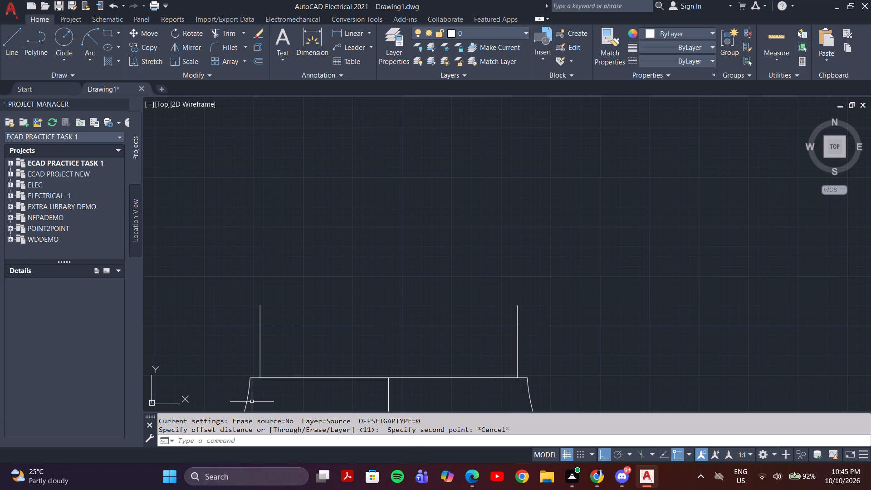
Draw a single horizontal line along the figure's top edge, from its left end to its right end.
key(l)
key(Return)
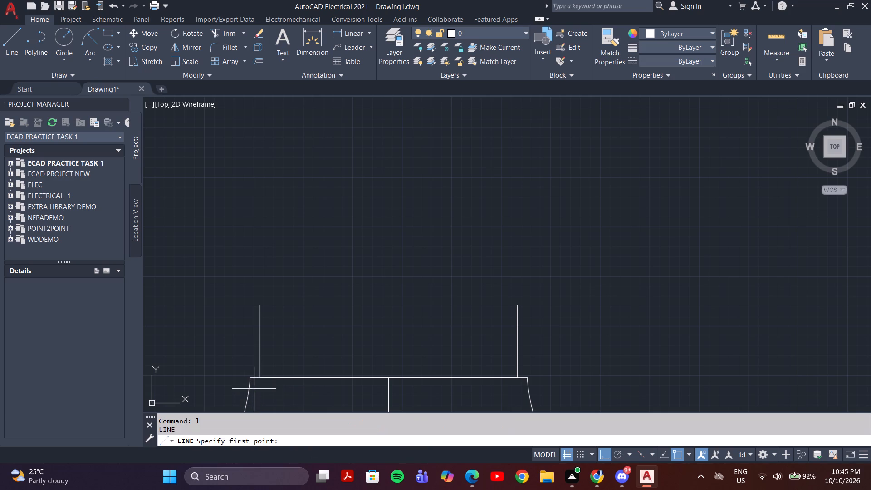
drag(253, 376, 260, 376)
click(528, 380)
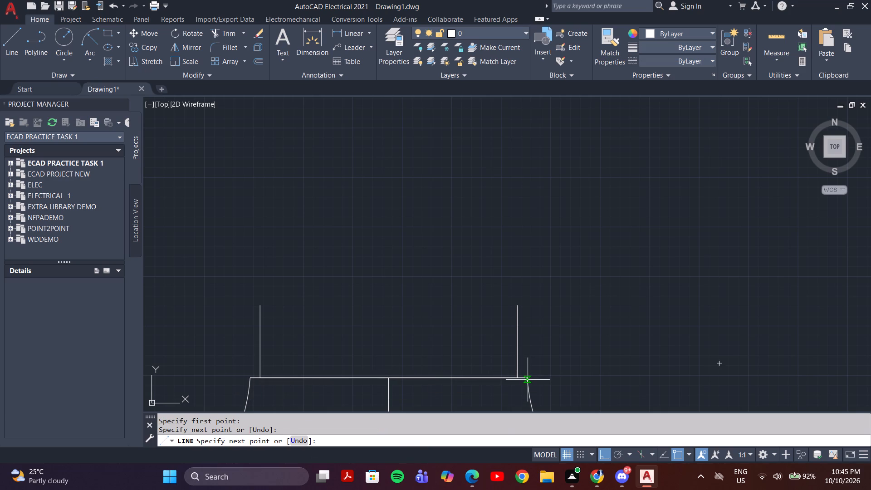
key(Escape)
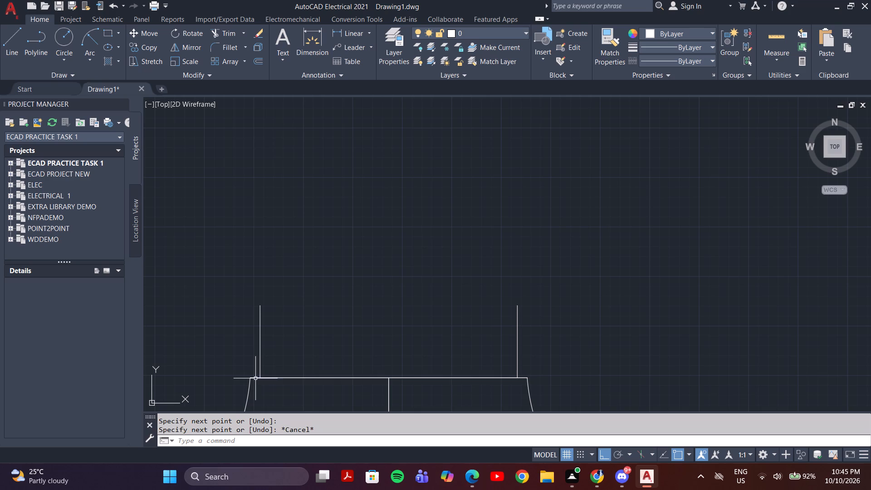
Offset the horizontal line on the figure's top edge upward by 9.
click(255, 378)
key(o)
key(Return)
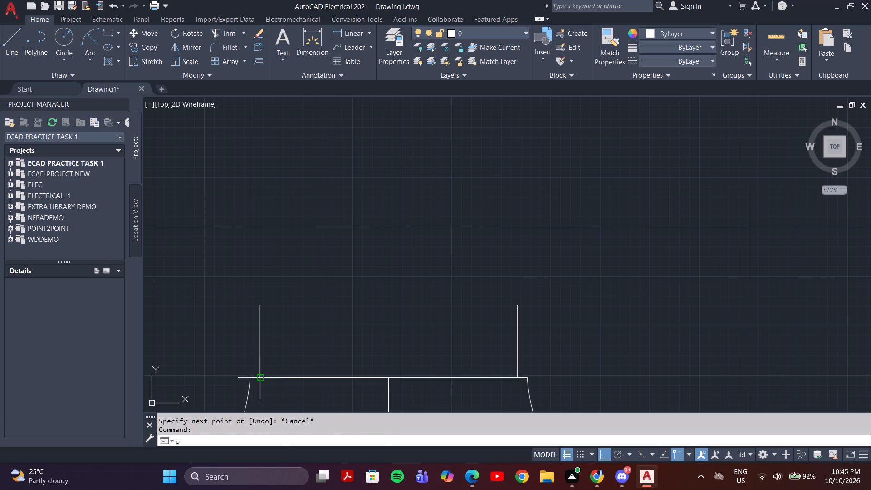
click(439, 439)
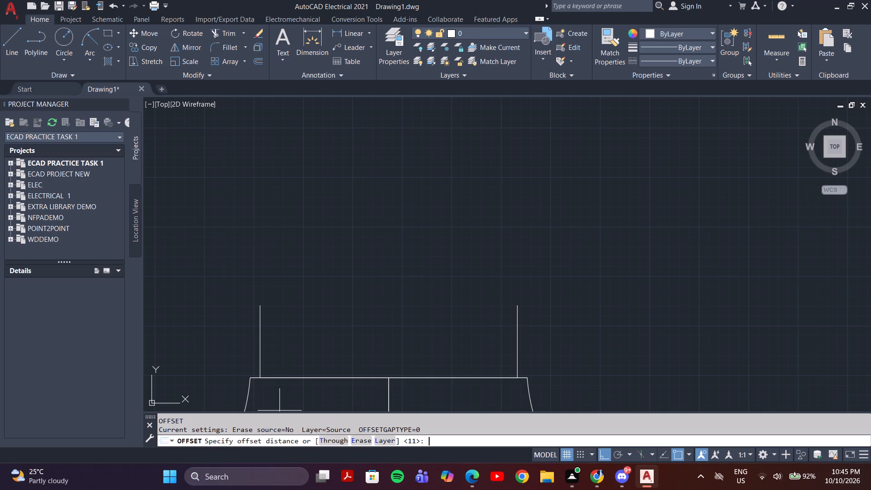
key(9)
key(Return)
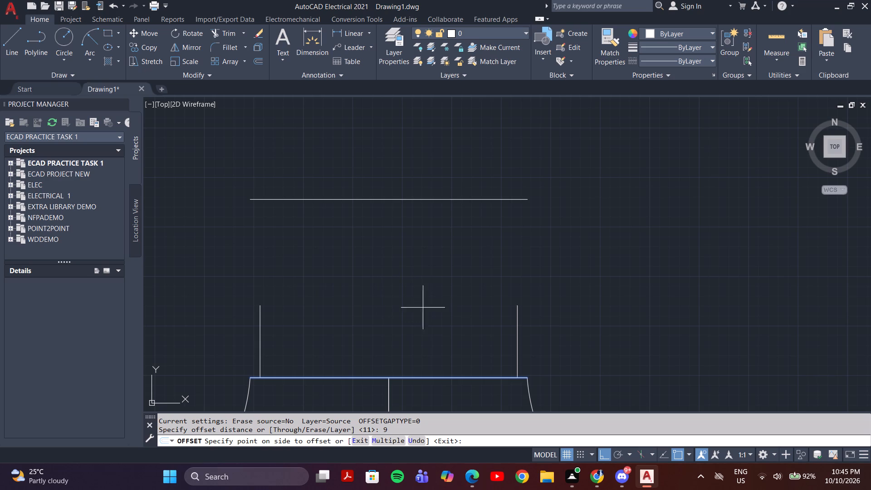
scroll(408, 315, down, 2)
click(388, 309)
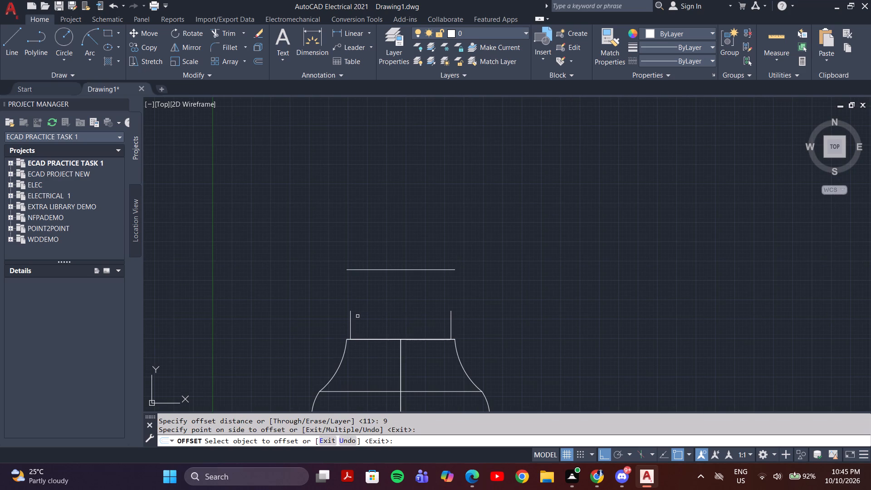
key(Escape)
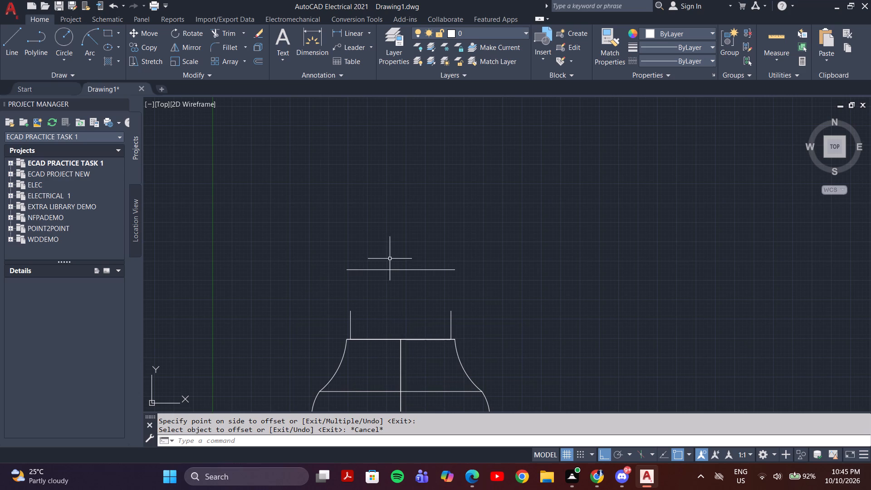
Draw an 11.5 horizontal line leftward from the midpoint of the uppermost offset line.
click(3, 49)
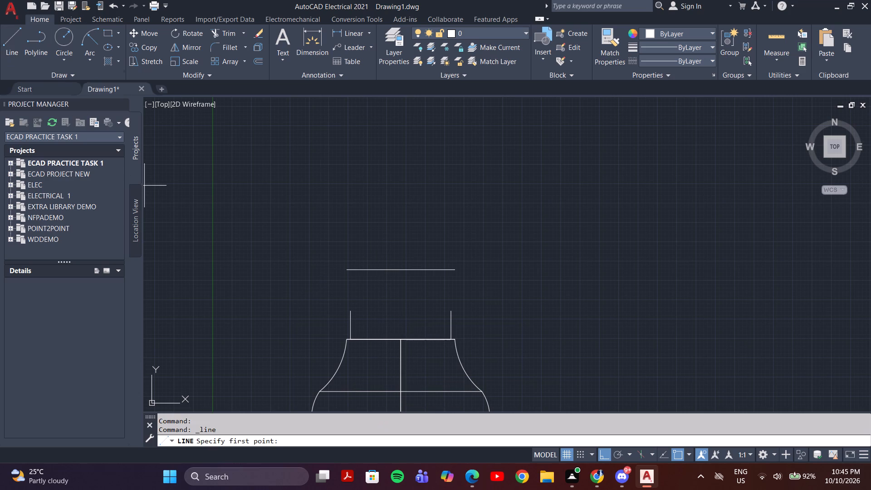
click(402, 273)
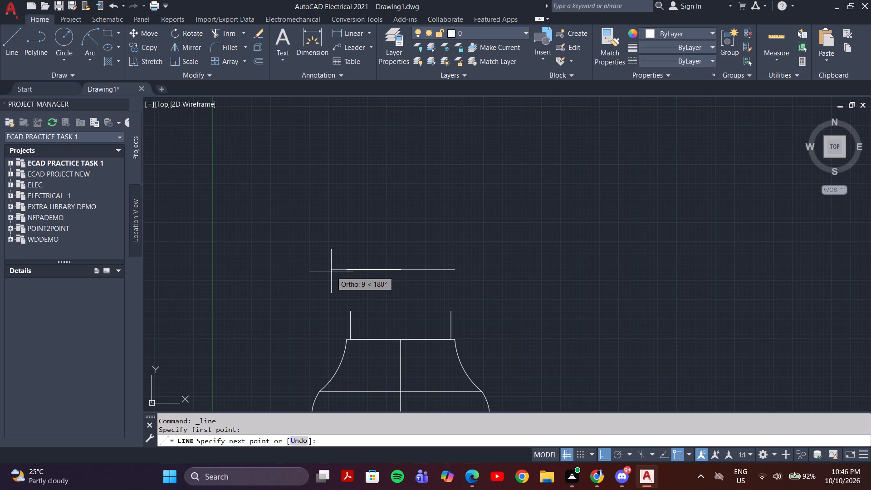
text(11.5)
key(Return)
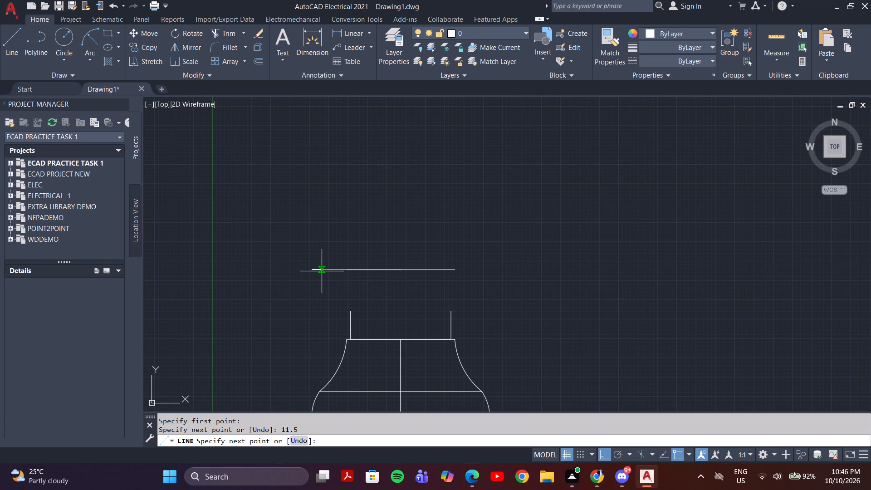
key(Escape)
Mirror the 11.5 line about the vertical centerline to the right side, keeping the original.
click(317, 269)
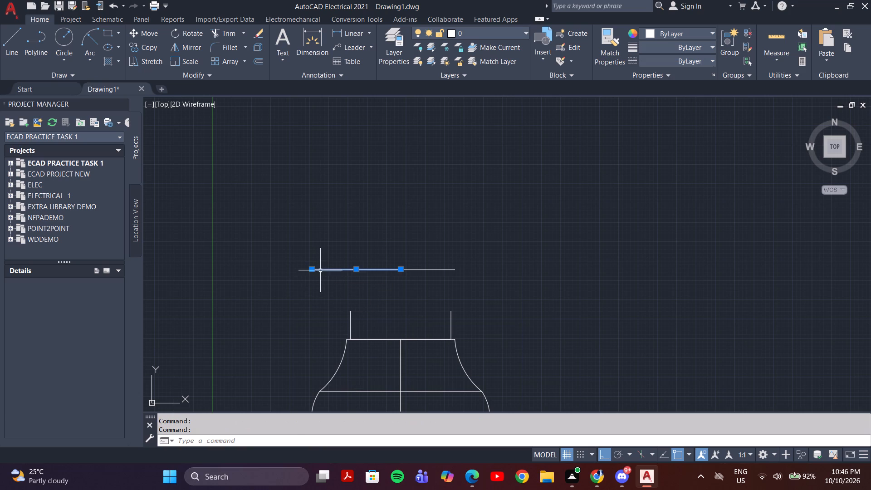
text(mi)
key(Return)
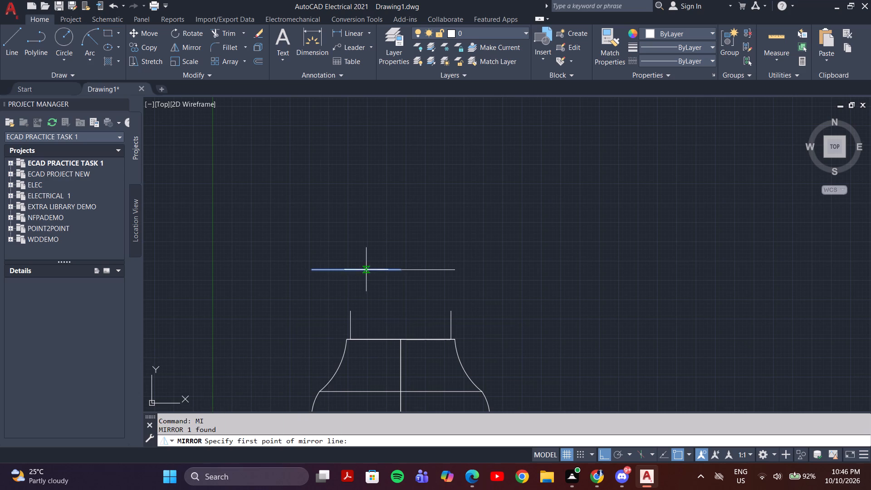
click(401, 269)
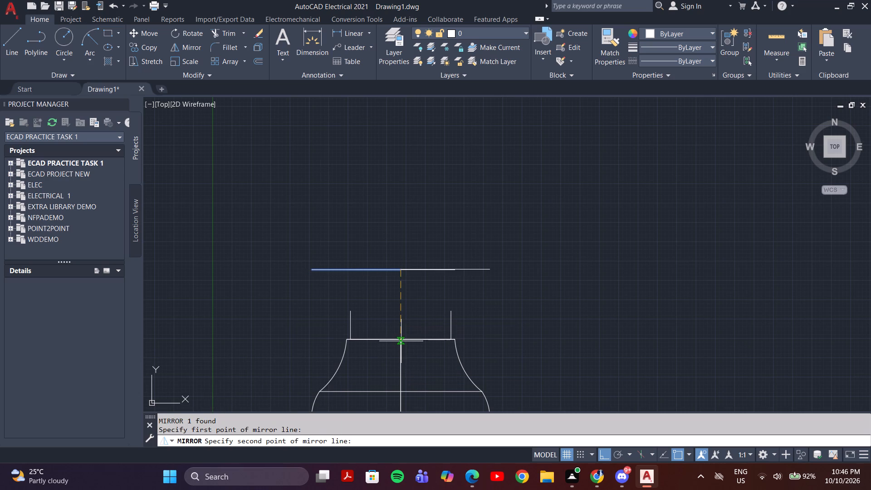
click(401, 339)
key(Return)
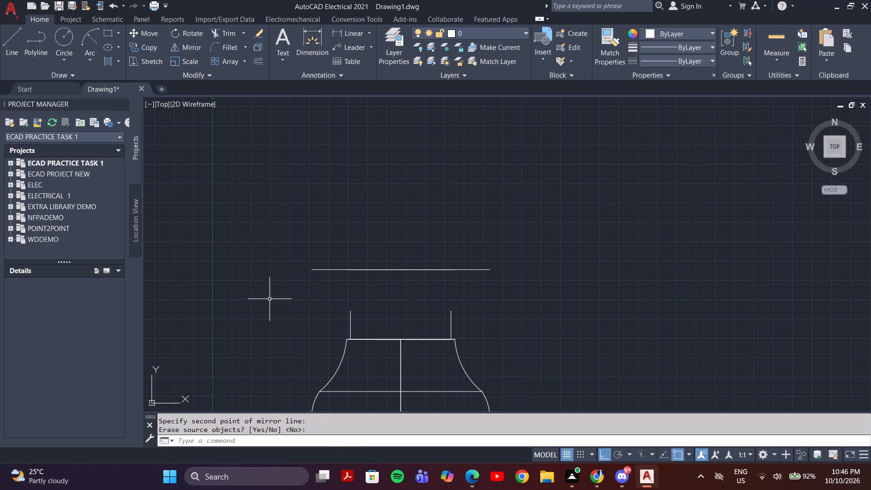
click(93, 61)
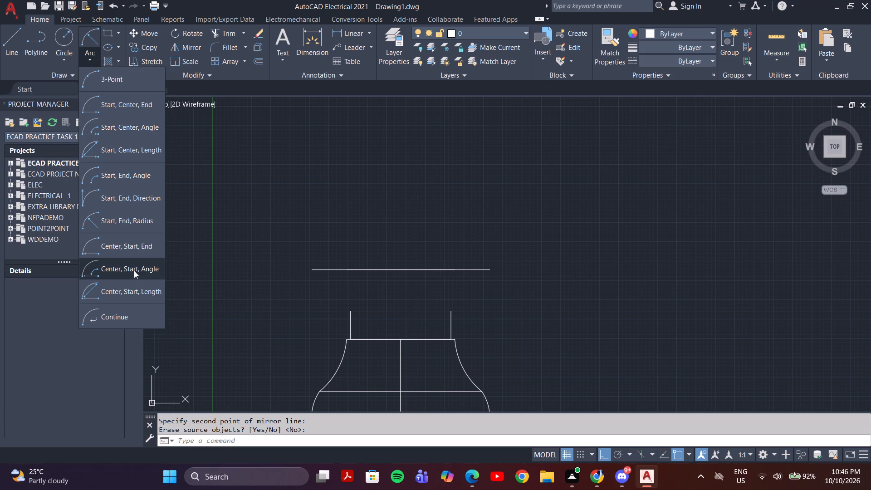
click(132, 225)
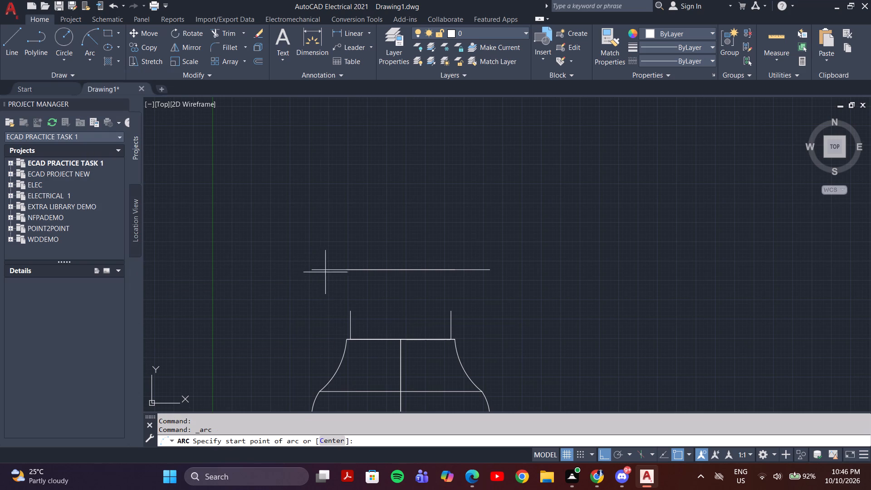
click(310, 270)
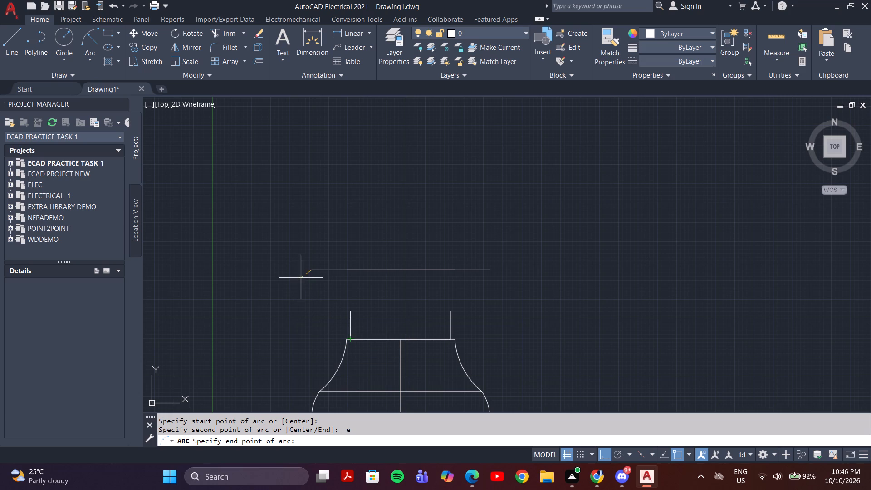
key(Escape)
Draw a Start, End, Radius arc of radius 11.34 from the left short vertical line's base to the uppermost line's left end.
click(84, 41)
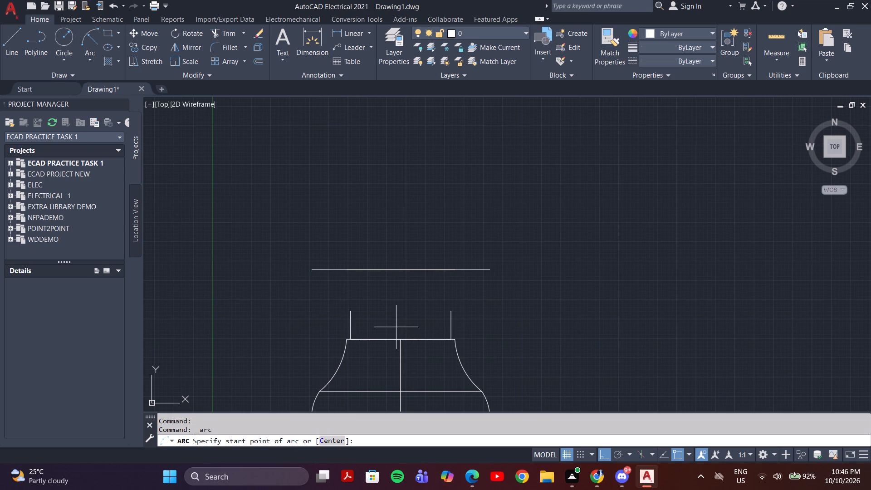
click(349, 340)
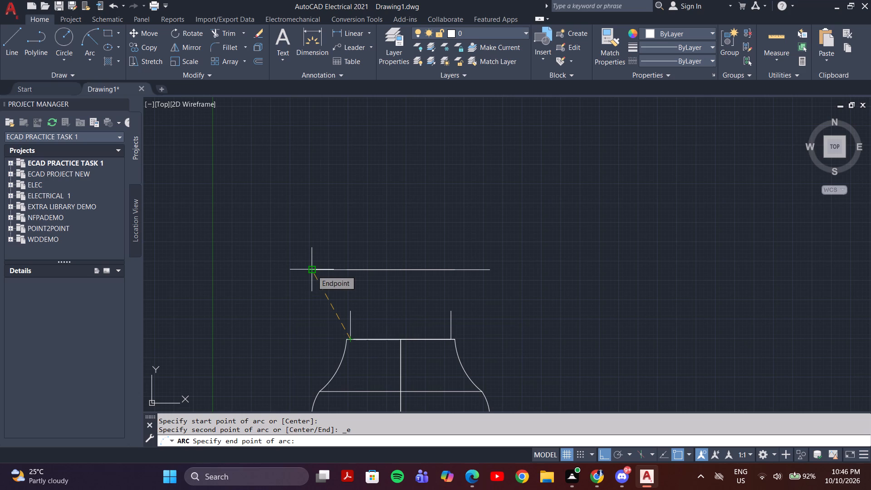
click(312, 270)
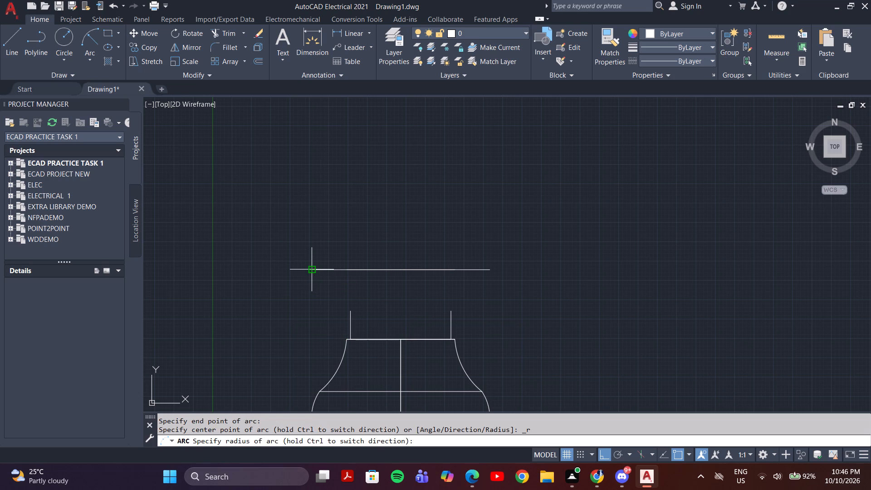
text(11)
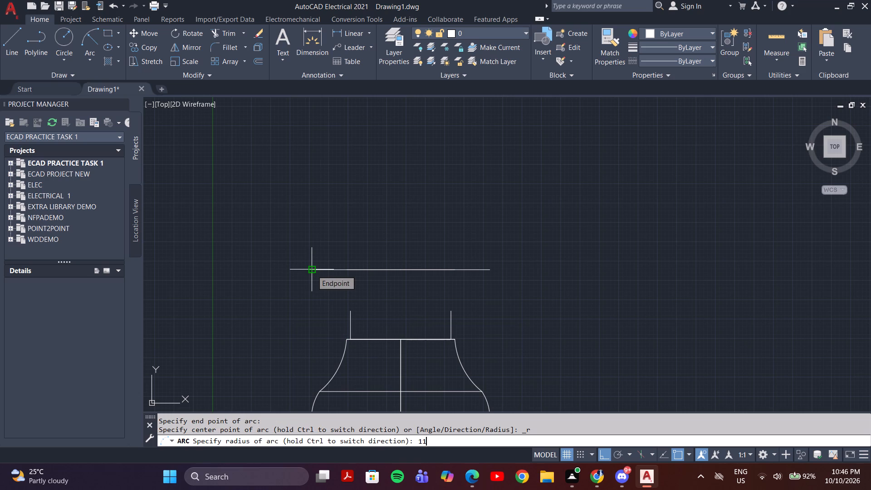
text(.34)
key(Return)
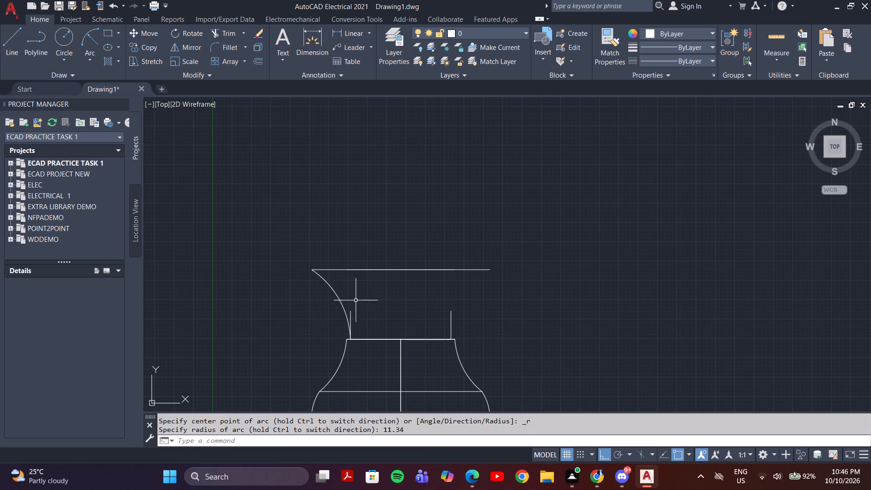
key(Escape)
Delete the short vertical line beside the new arc on the neck's left side.
scroll(353, 307, up, 3)
click(339, 326)
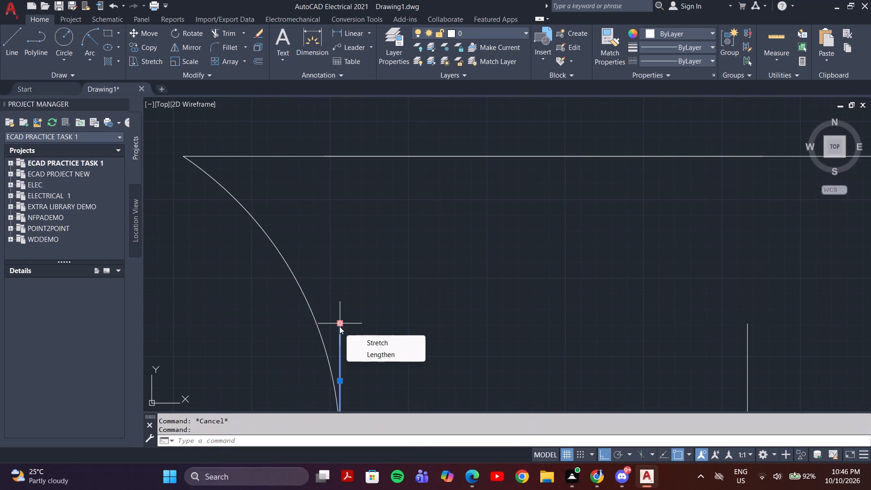
key(Delete)
key(Delete)
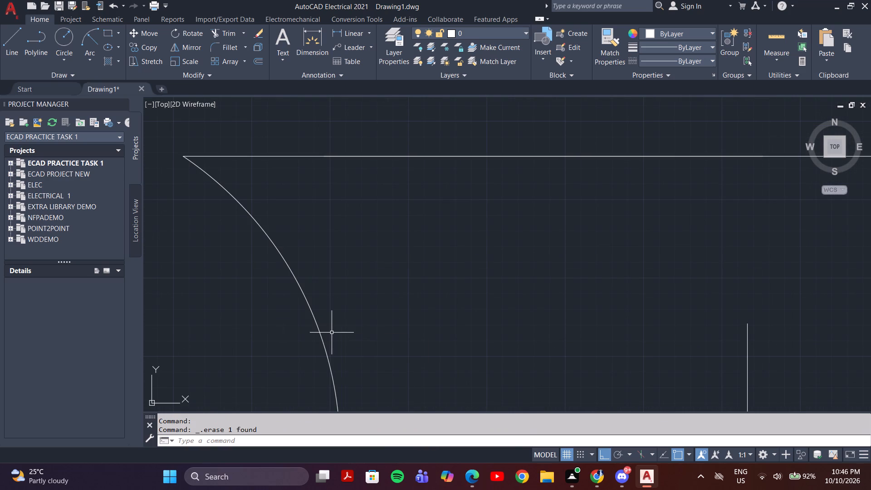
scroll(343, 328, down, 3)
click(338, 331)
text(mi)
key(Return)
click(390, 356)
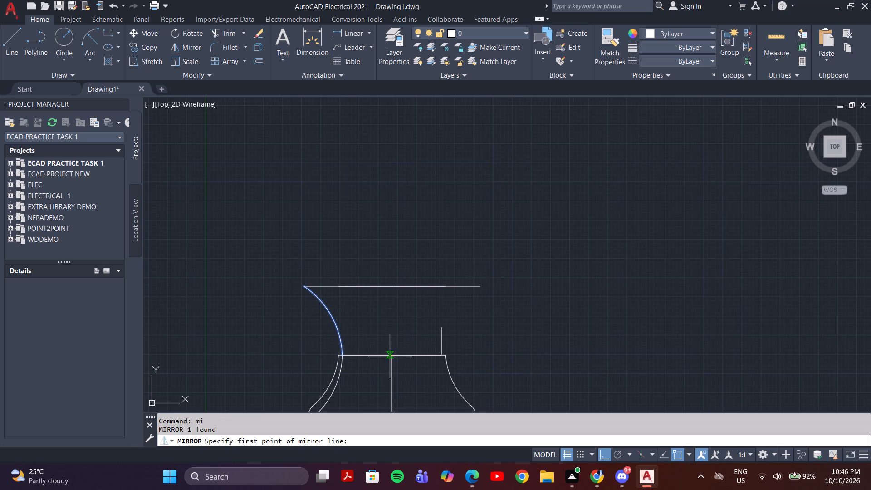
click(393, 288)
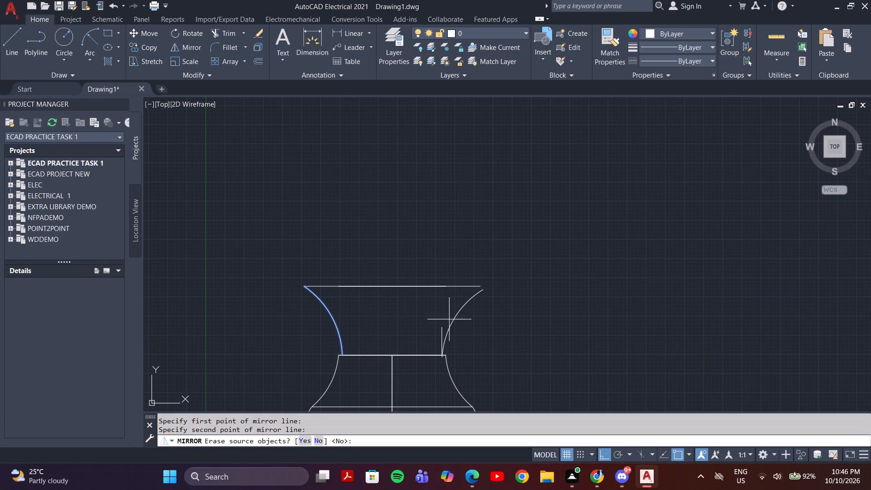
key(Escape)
Mirror the 11.34 radius neck arc about the vertical centerline to the right side, keeping the original.
click(352, 312)
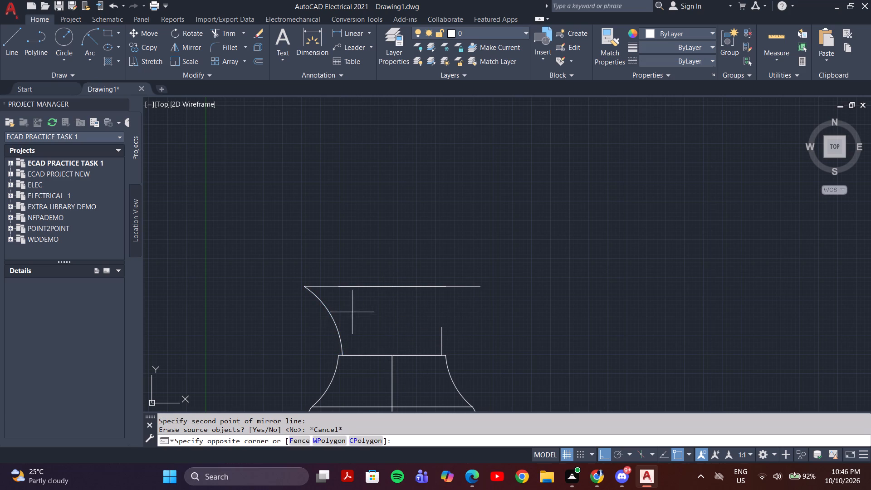
click(308, 335)
text(mi)
key(Return)
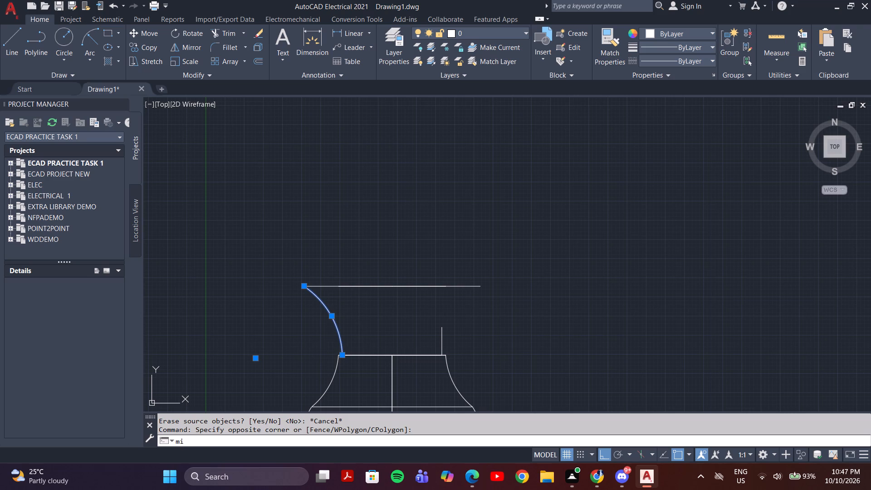
click(391, 355)
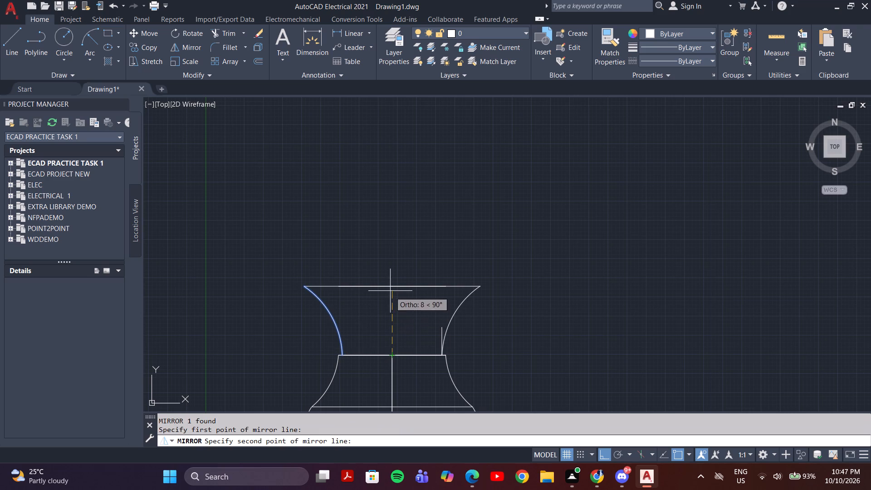
click(391, 287)
scroll(428, 353, up, 2)
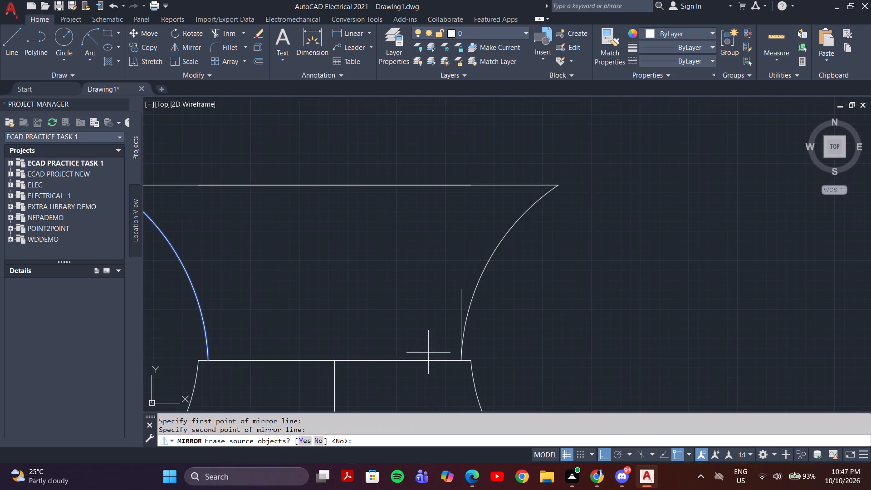
key(Return)
Trim away the short vertical line beside the neck's right arc.
key(t)
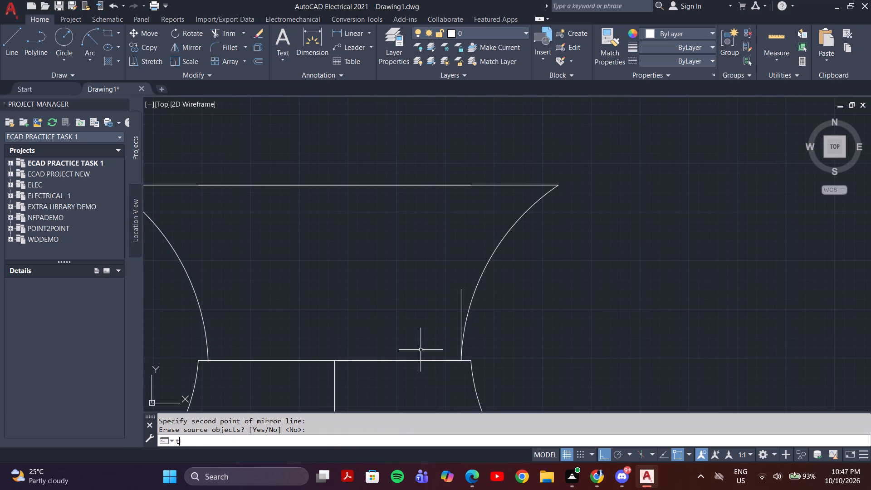
key(r)
key(Return)
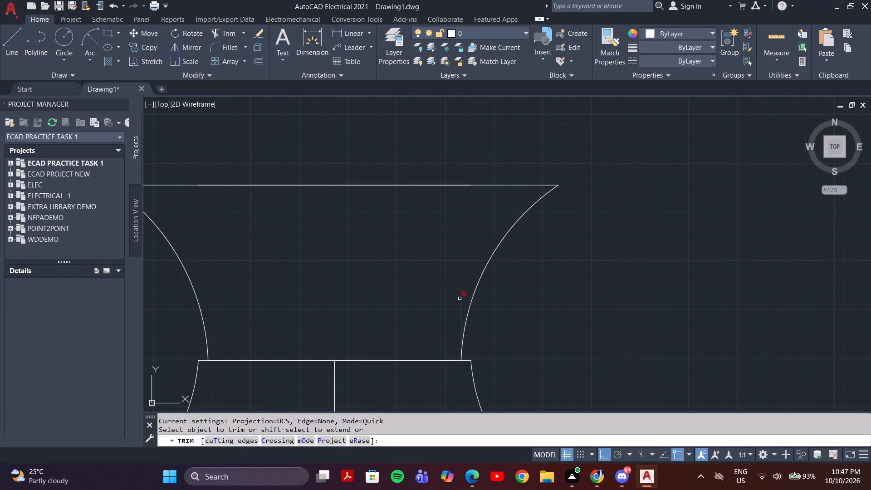
click(463, 302)
Trim away the vertical centerline through the vase body and base, along with the horizontal line across the body.
scroll(421, 340, down, 3)
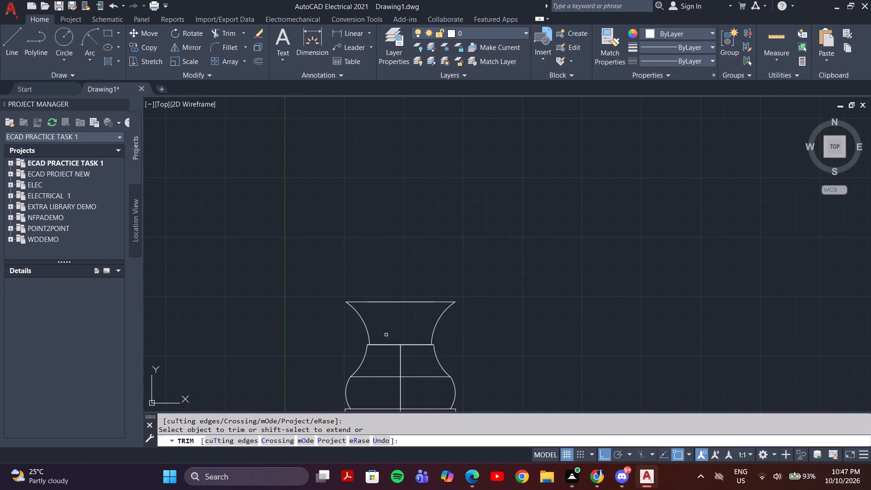
middle_drag(383, 335, 390, 372)
scroll(405, 352, down, 3)
middle_drag(408, 352, 415, 298)
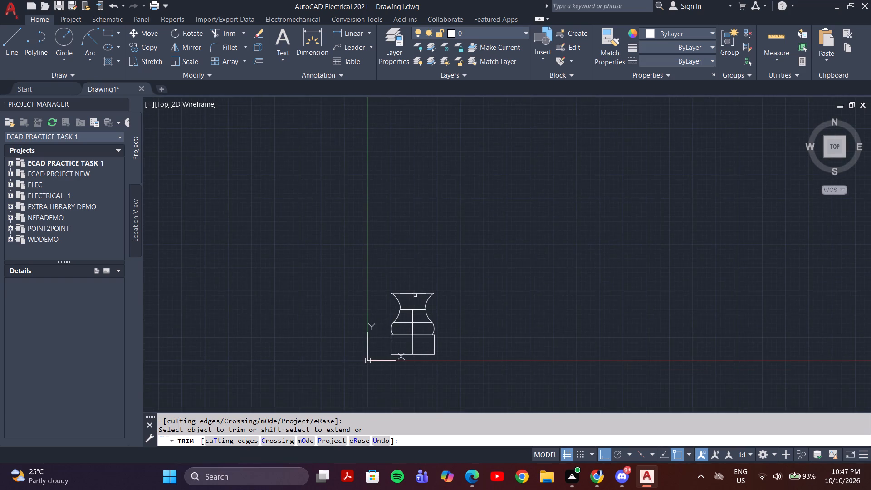
scroll(415, 295, up, 2)
middle_drag(357, 356, 373, 295)
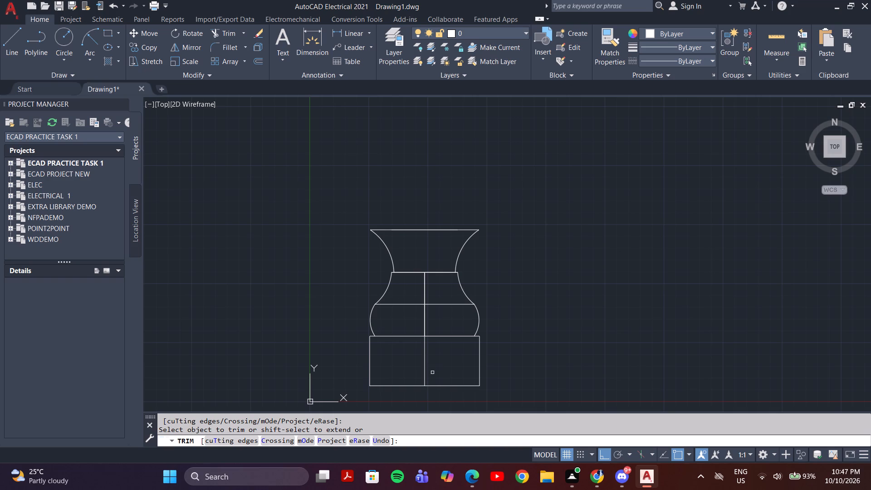
click(434, 291)
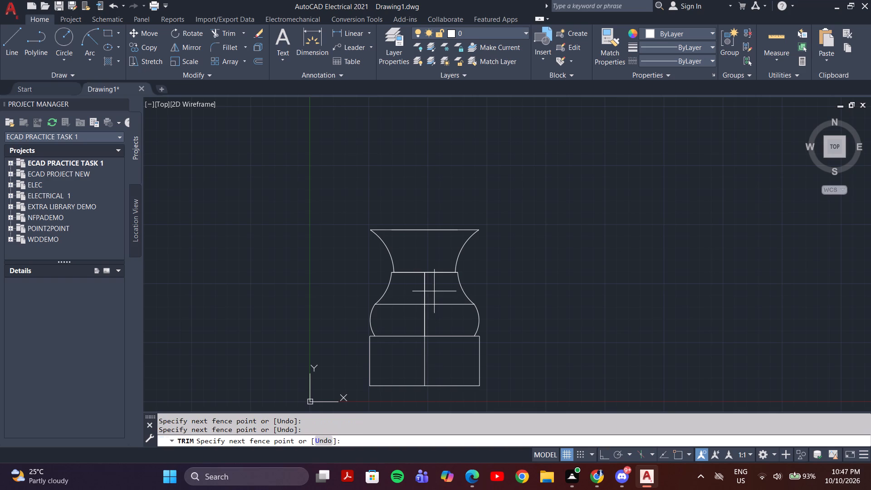
click(400, 323)
click(409, 323)
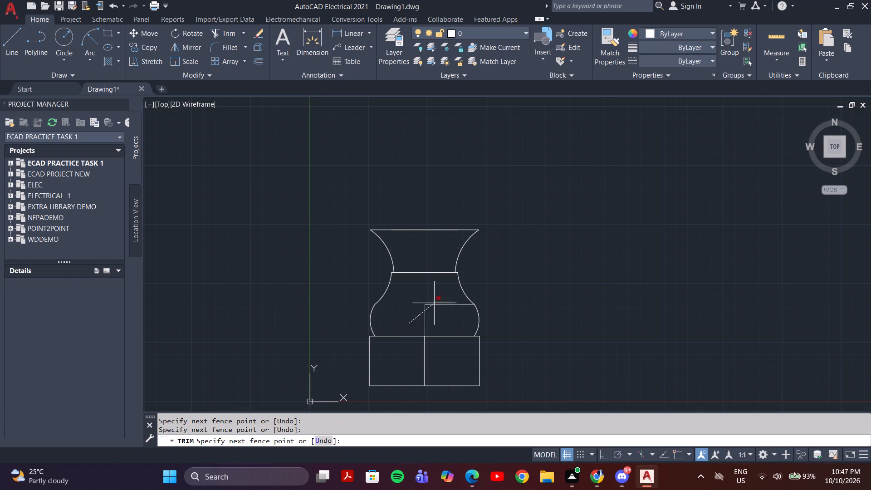
click(437, 301)
click(439, 374)
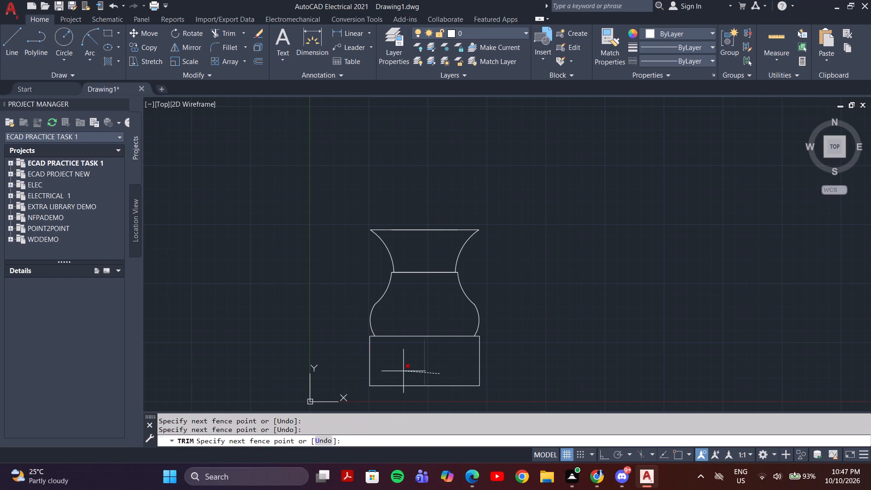
click(403, 371)
scroll(406, 356, down, 2)
scroll(424, 314, up, 4)
middle_drag(385, 348, 424, 314)
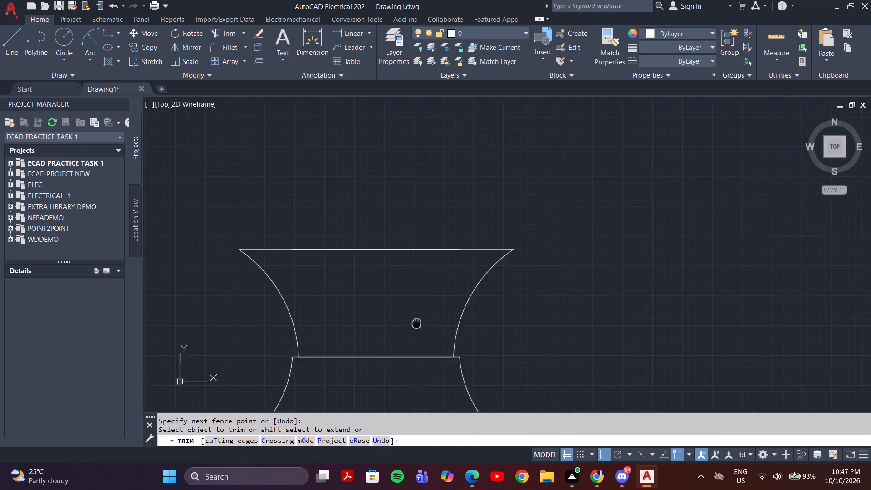
middle_drag(424, 314, 433, 307)
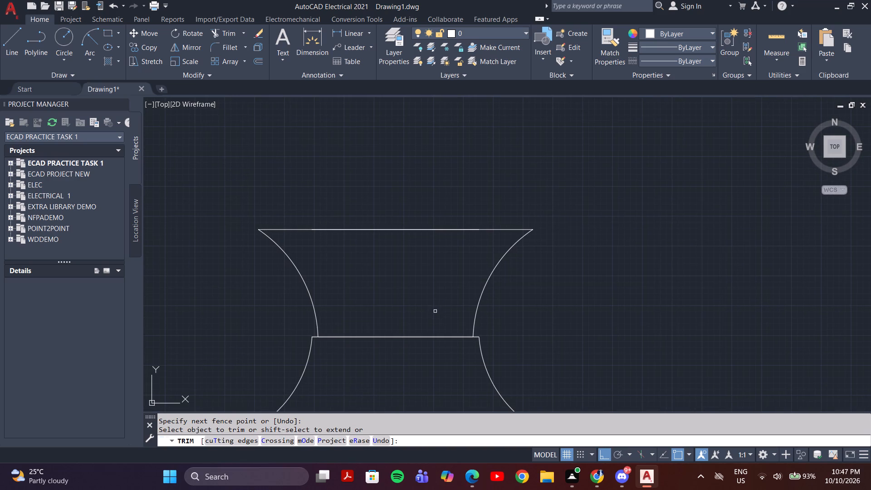
scroll(432, 317, down, 2)
middle_drag(424, 328, 456, 309)
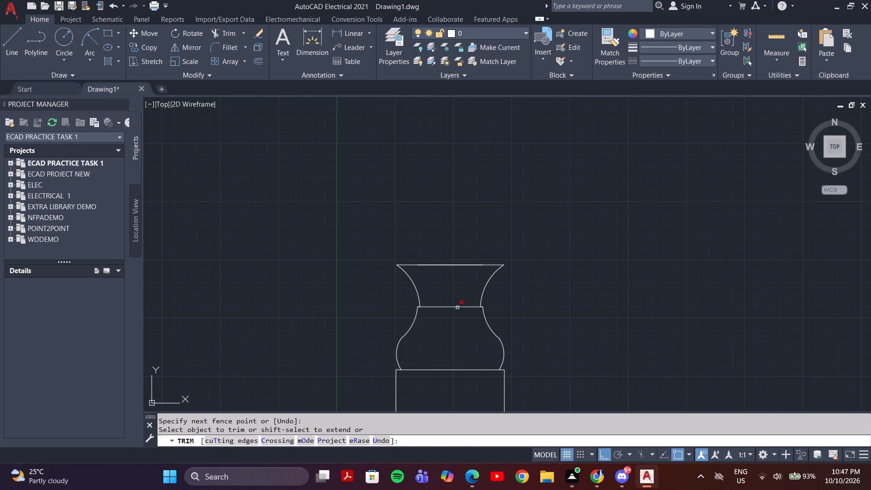
key(Escape)
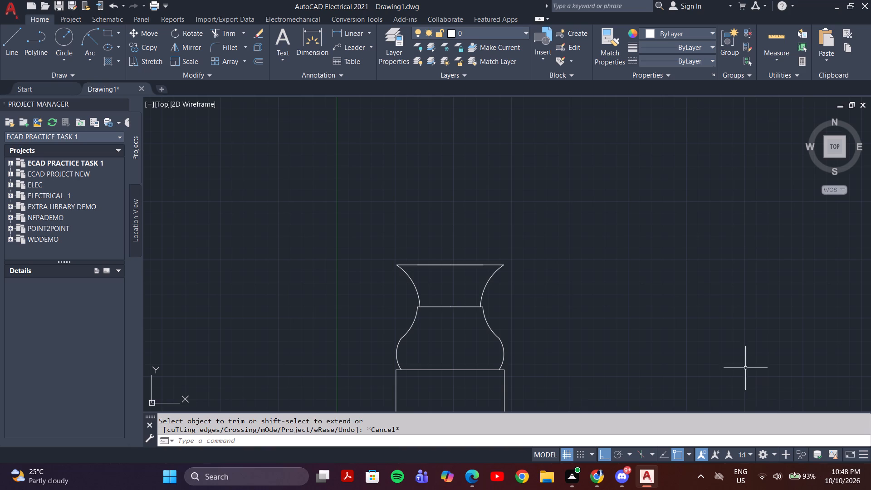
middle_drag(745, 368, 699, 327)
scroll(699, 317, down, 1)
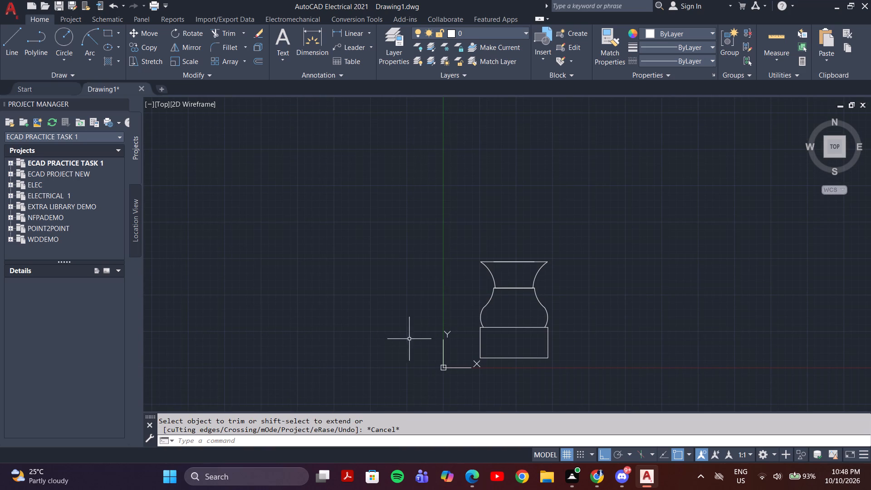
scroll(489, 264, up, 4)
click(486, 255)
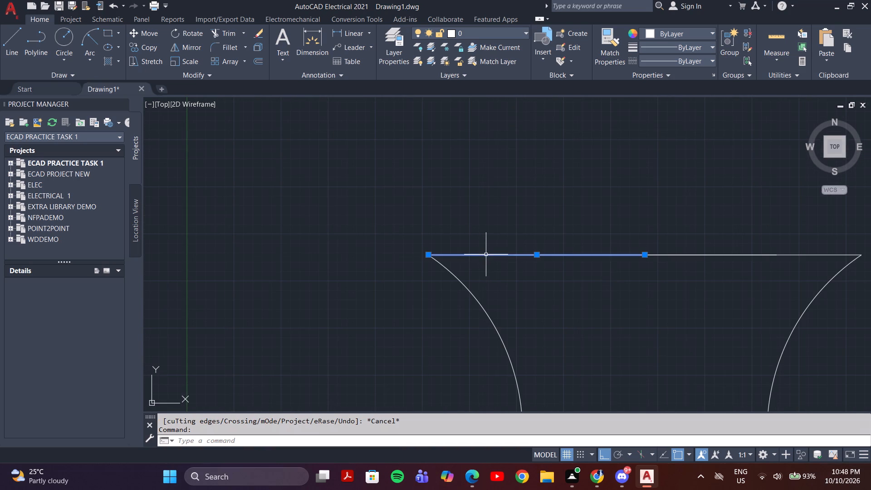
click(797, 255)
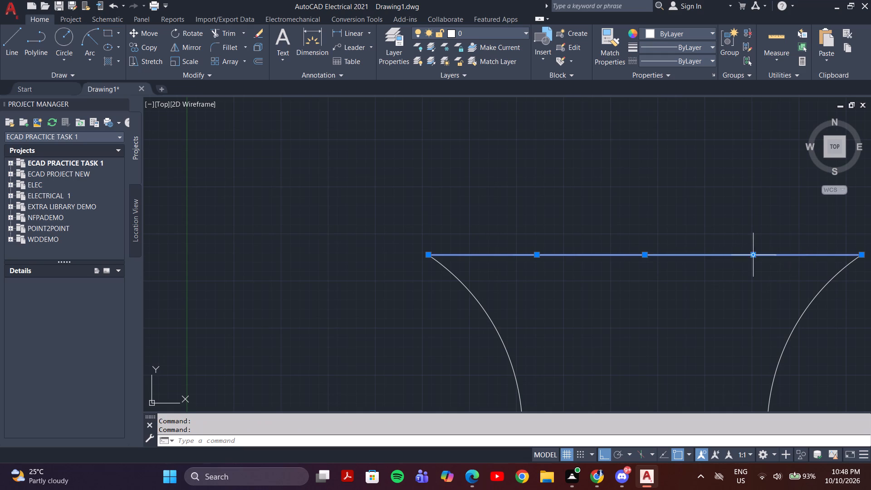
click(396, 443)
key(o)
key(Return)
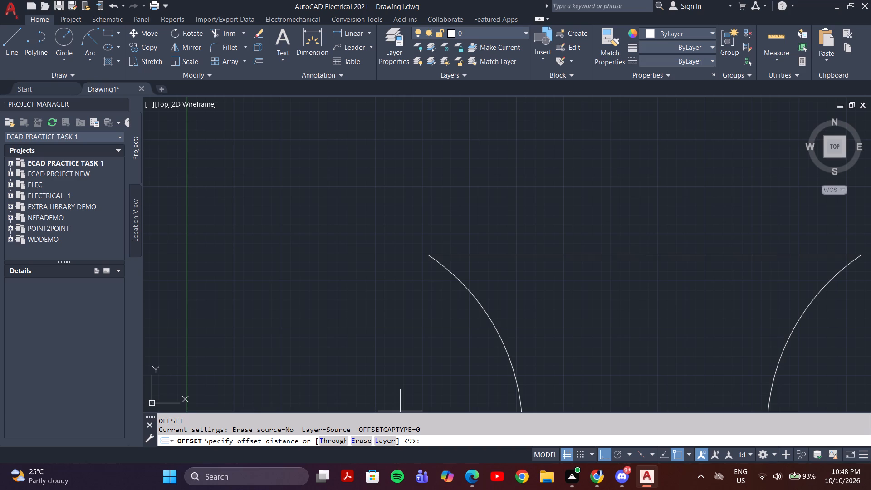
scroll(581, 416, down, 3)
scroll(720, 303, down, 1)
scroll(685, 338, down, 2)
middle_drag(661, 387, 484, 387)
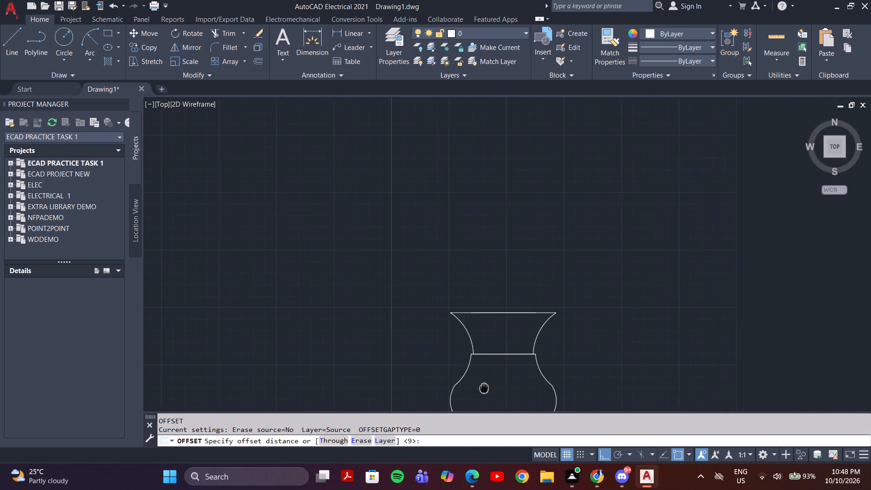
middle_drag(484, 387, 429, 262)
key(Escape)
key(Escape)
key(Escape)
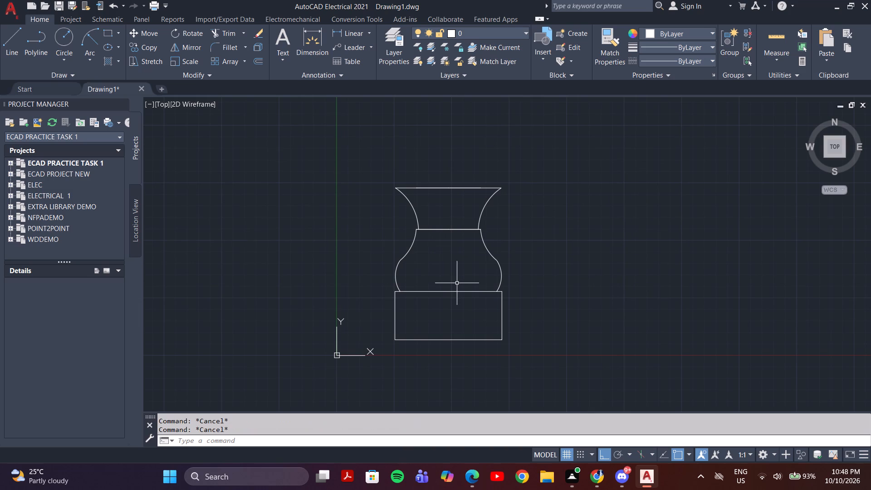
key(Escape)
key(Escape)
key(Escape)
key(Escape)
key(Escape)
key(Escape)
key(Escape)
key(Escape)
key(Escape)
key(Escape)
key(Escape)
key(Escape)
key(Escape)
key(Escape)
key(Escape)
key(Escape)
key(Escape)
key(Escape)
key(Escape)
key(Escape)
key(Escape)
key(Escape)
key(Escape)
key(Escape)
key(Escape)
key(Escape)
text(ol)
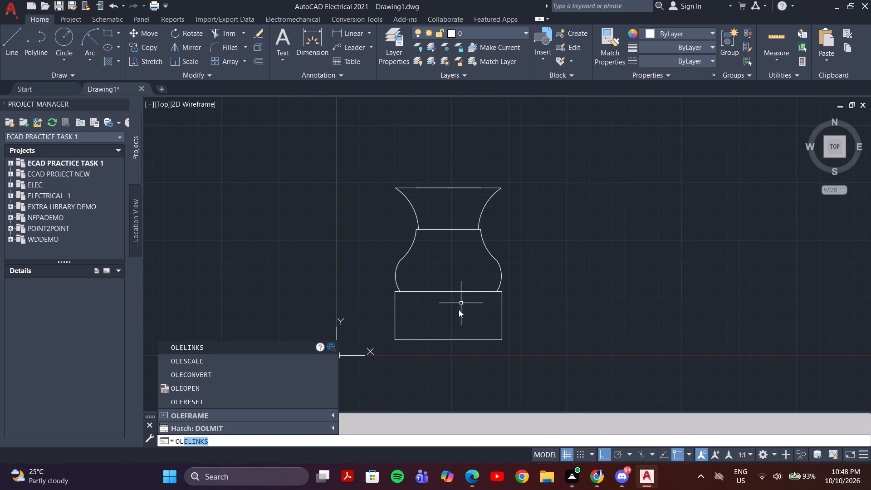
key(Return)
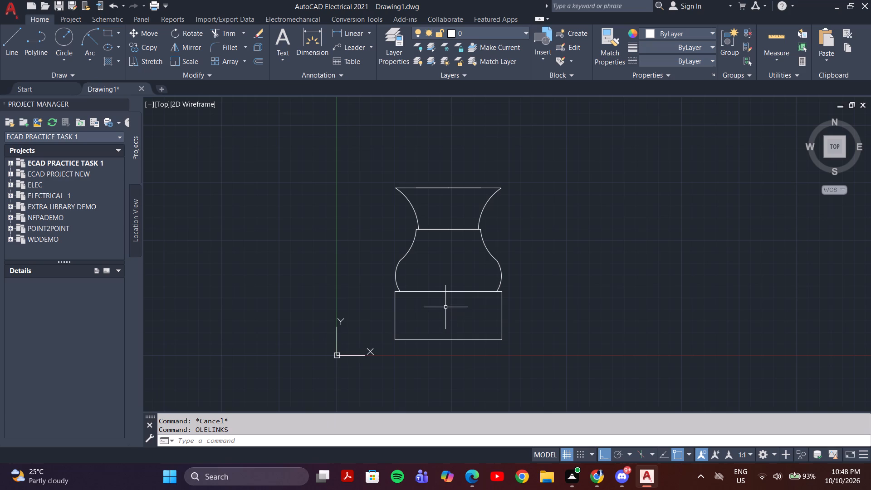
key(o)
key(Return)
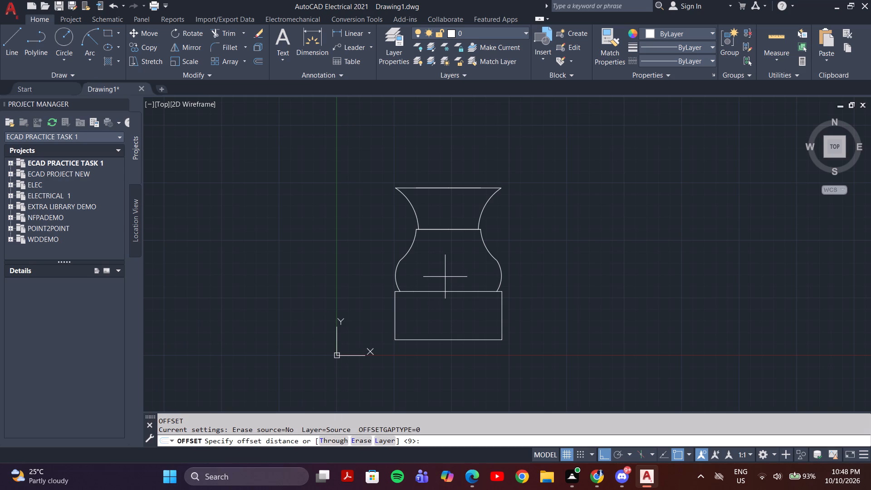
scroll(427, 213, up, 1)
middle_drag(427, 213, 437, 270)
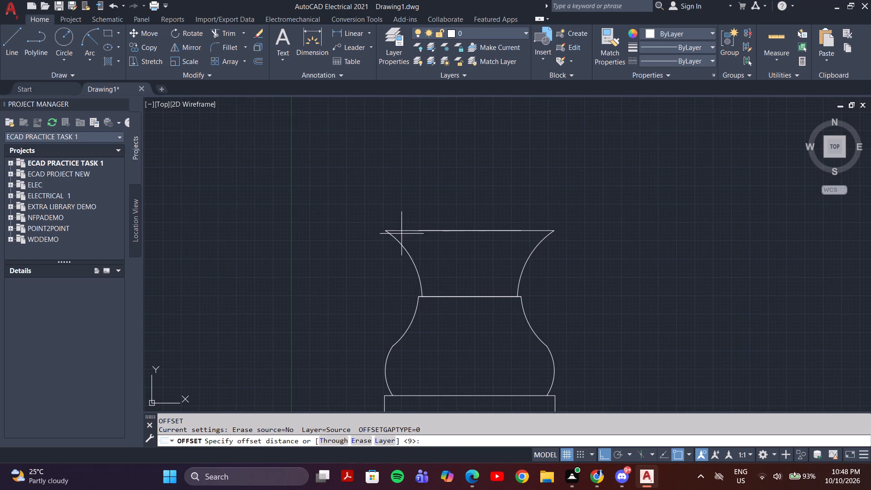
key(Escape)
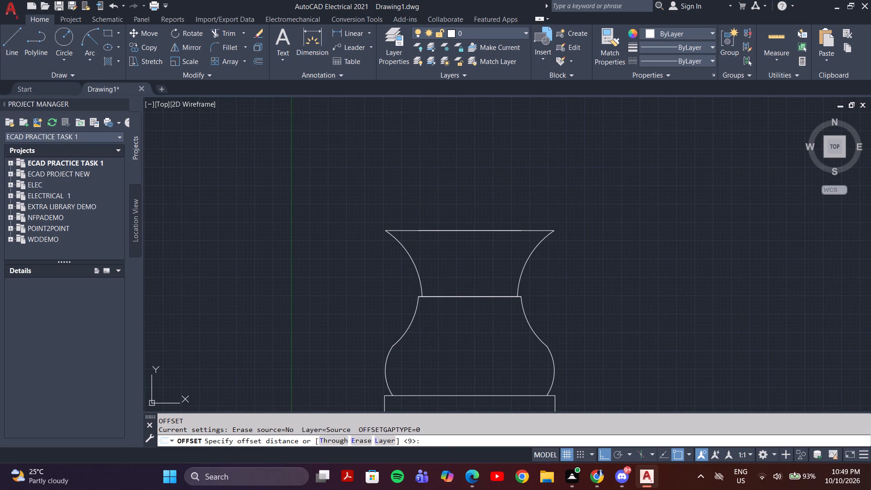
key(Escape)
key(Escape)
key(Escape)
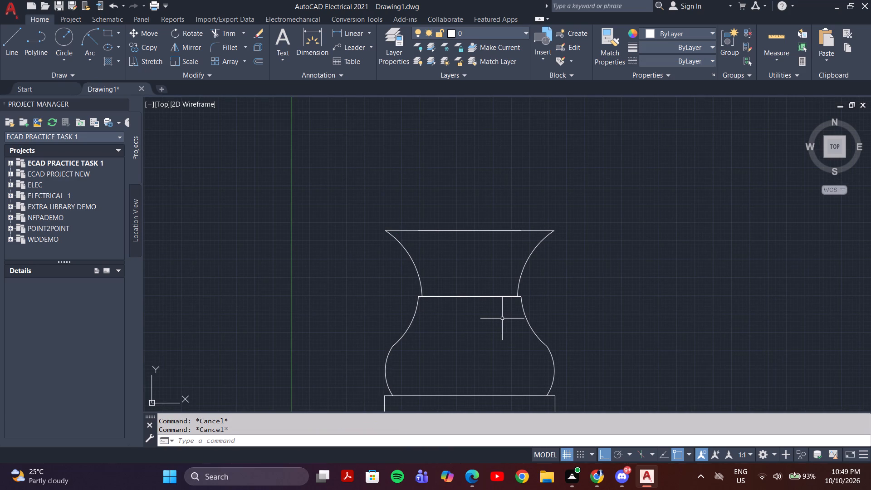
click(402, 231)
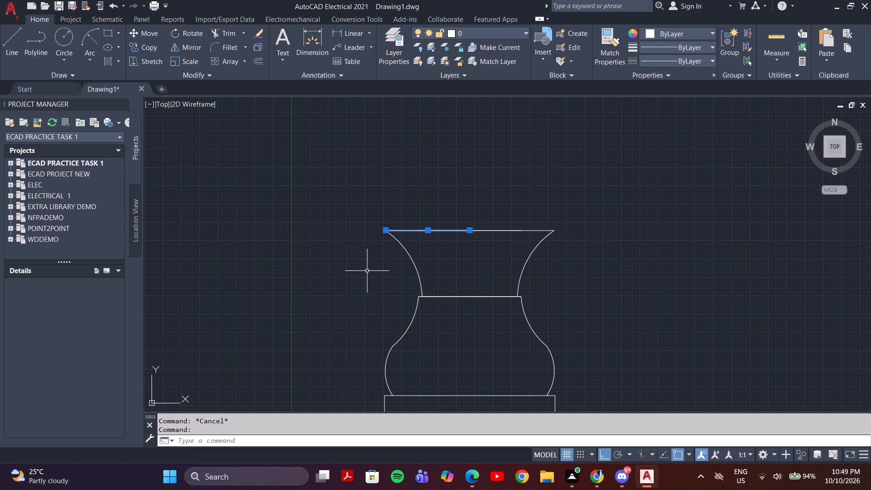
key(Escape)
Offset both halves of the flared neck's top line upward by 6 mm.
key(o)
key(Return)
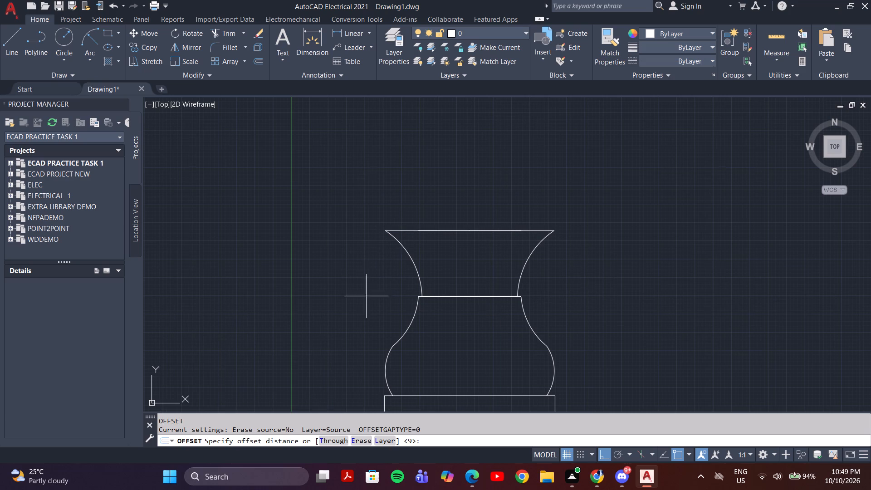
click(430, 441)
key(6)
key(Return)
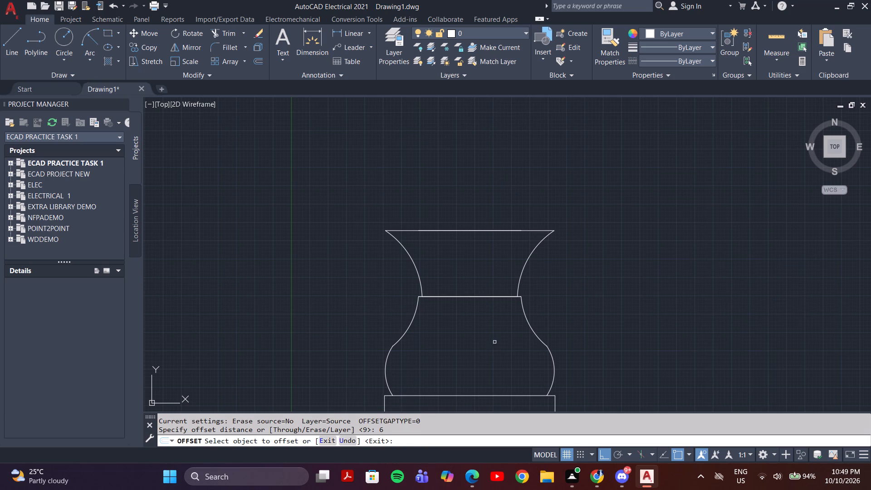
click(402, 230)
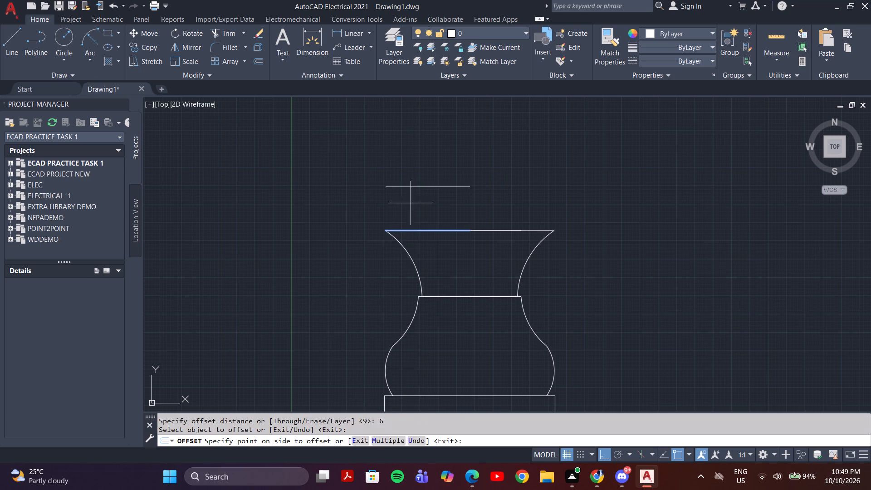
click(411, 195)
click(524, 231)
click(527, 207)
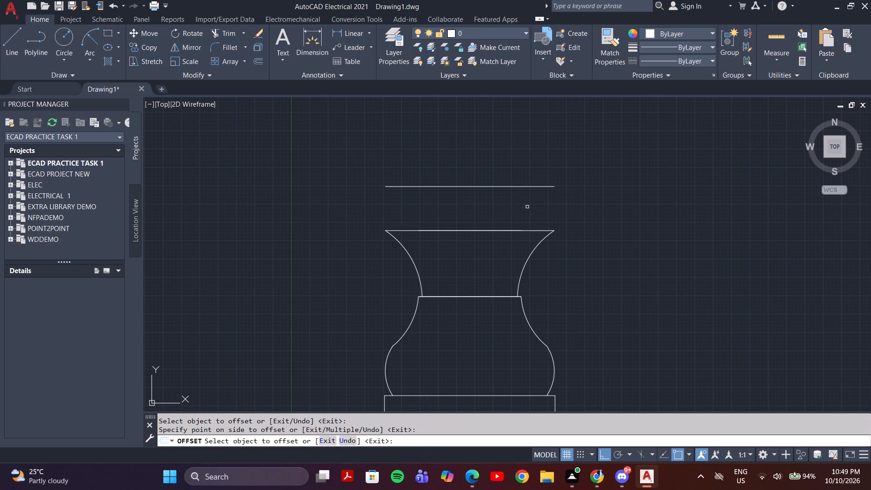
scroll(464, 173, up, 3)
scroll(485, 216, down, 2)
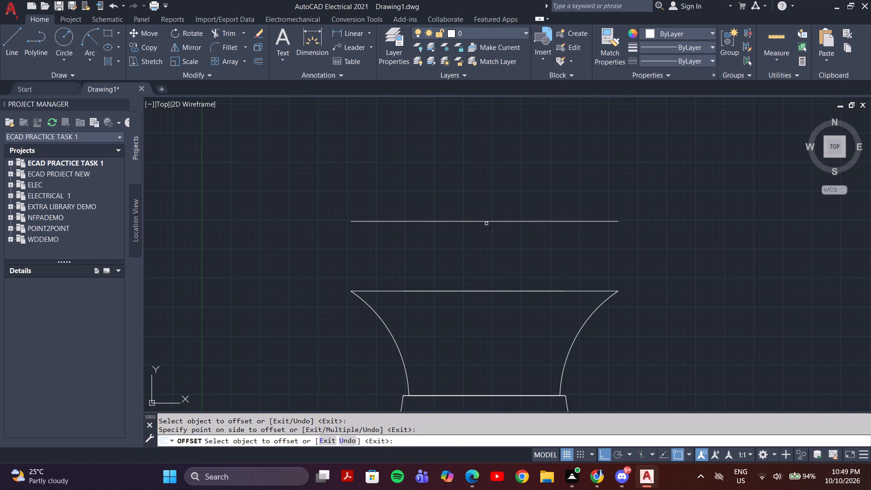
scroll(472, 268, down, 1)
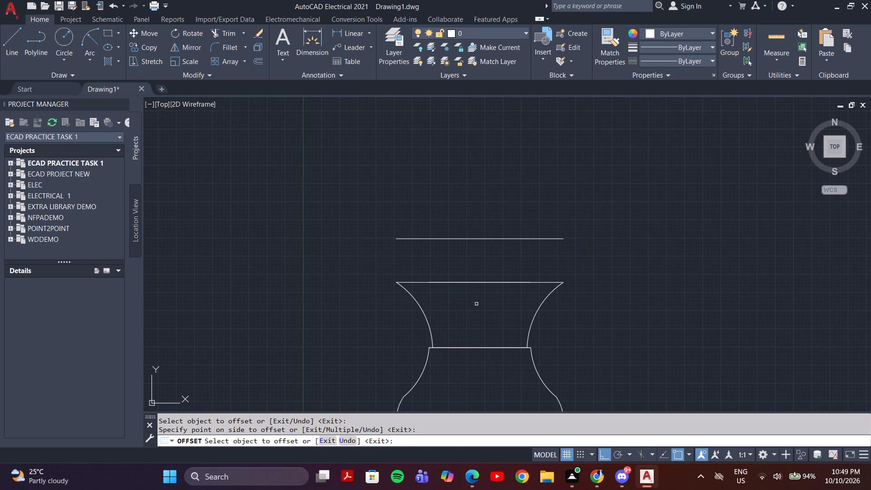
Draw an arc of radius 10.065 mm joining the left ends of the two horizontal lines above the neck, bulging outward.
key(Escape)
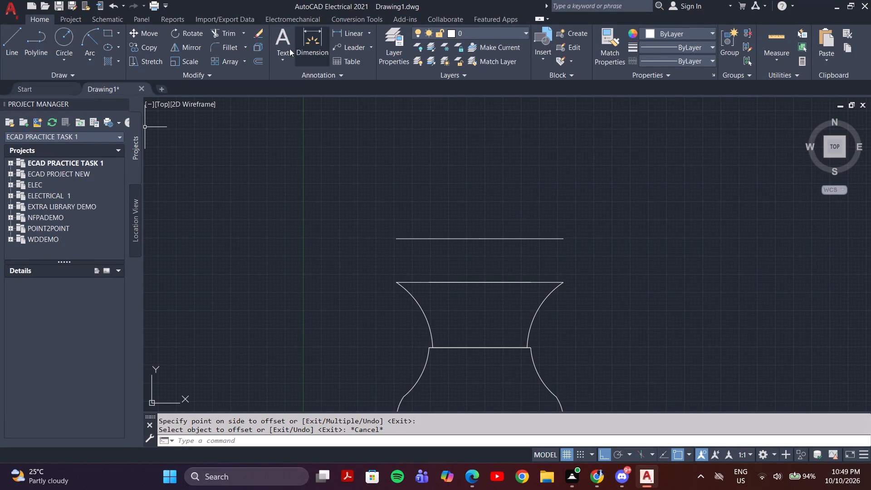
click(89, 51)
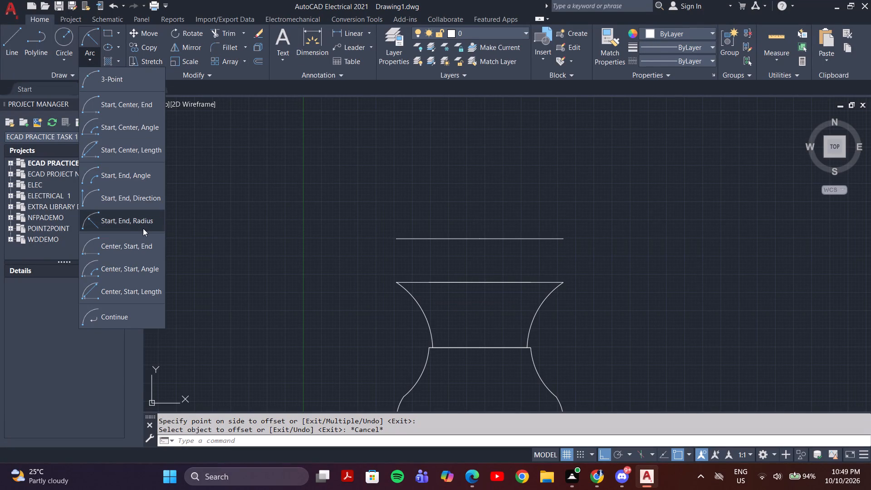
click(144, 223)
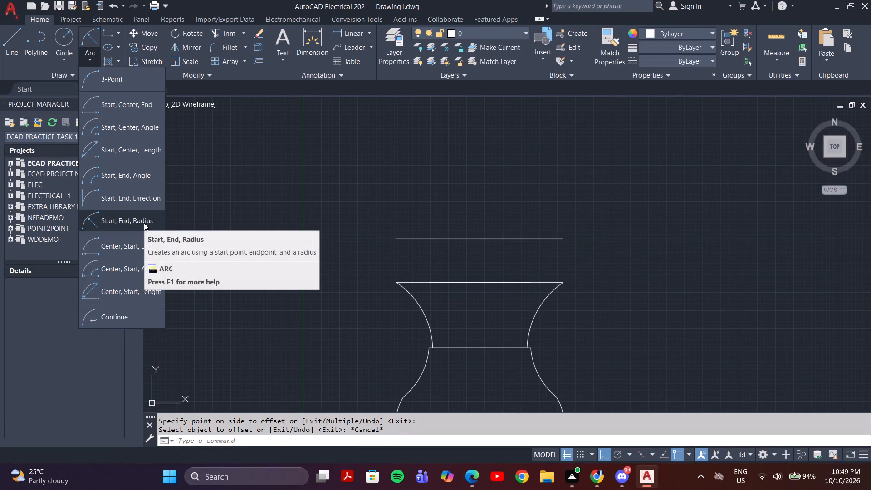
click(396, 236)
click(396, 283)
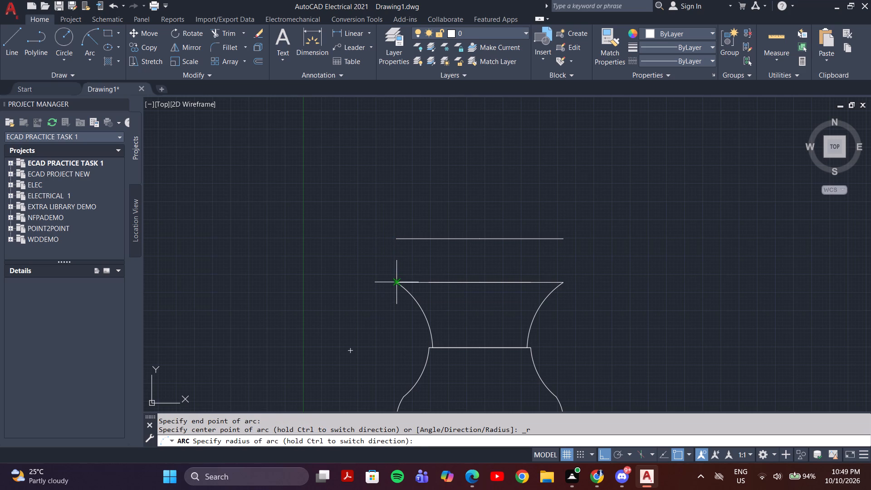
text(10)
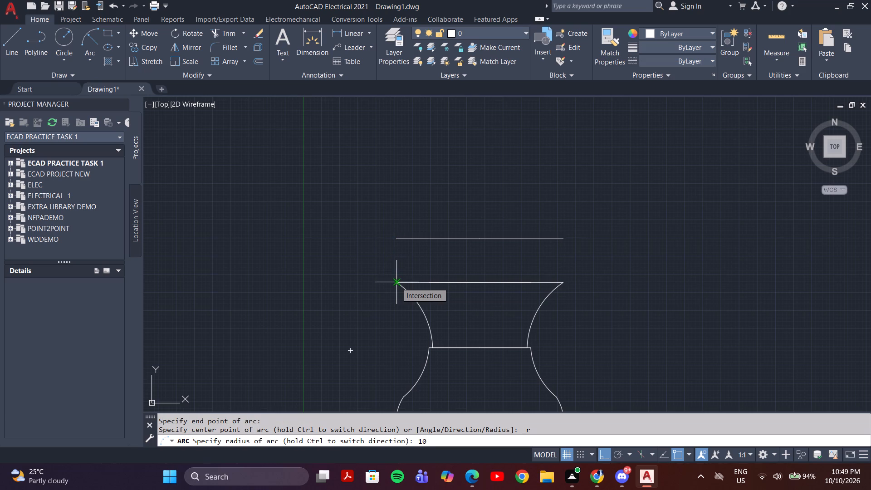
key(period)
text(065)
key(Return)
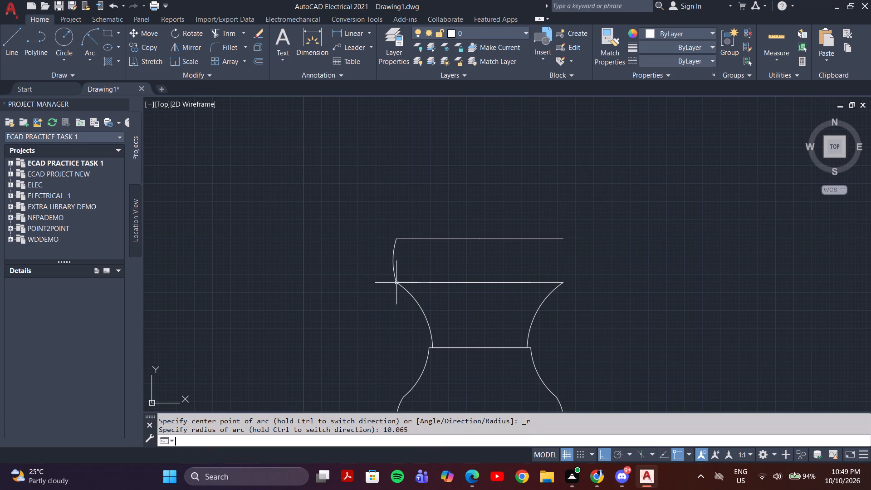
key(Escape)
Mirror the rim's left arc about the figure's vertical center axis to the right side, keeping the original.
click(392, 269)
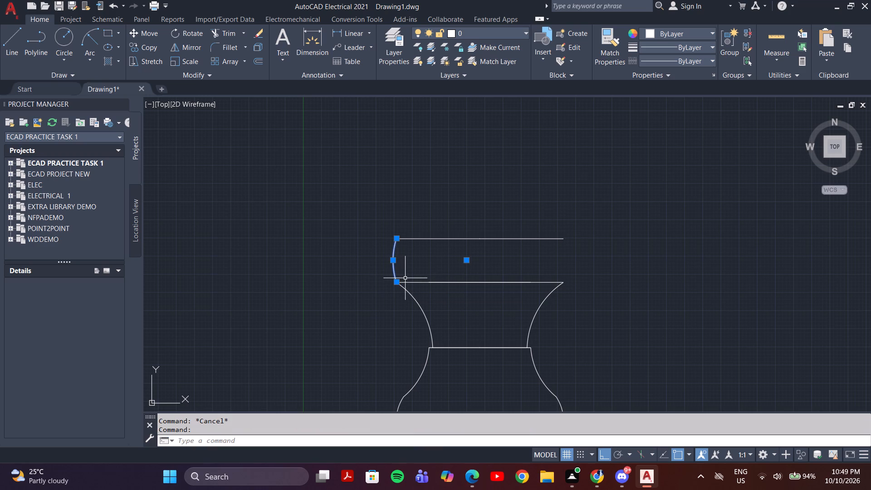
text(mi)
key(Return)
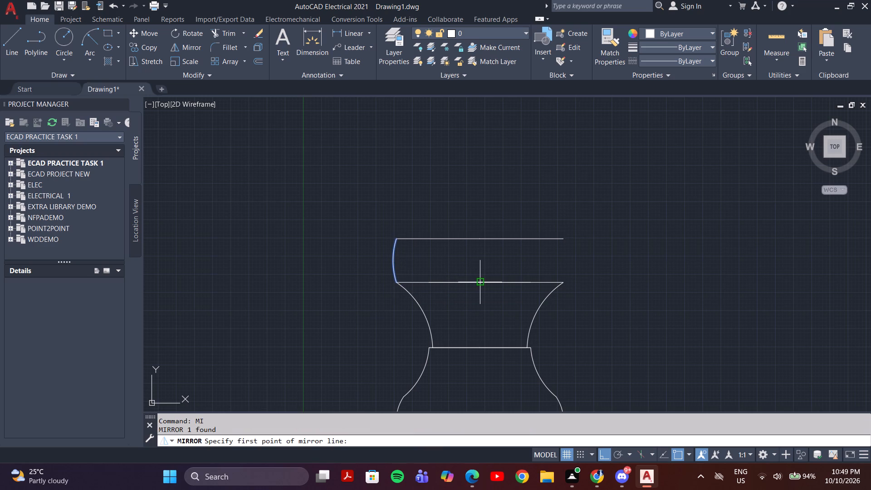
click(481, 282)
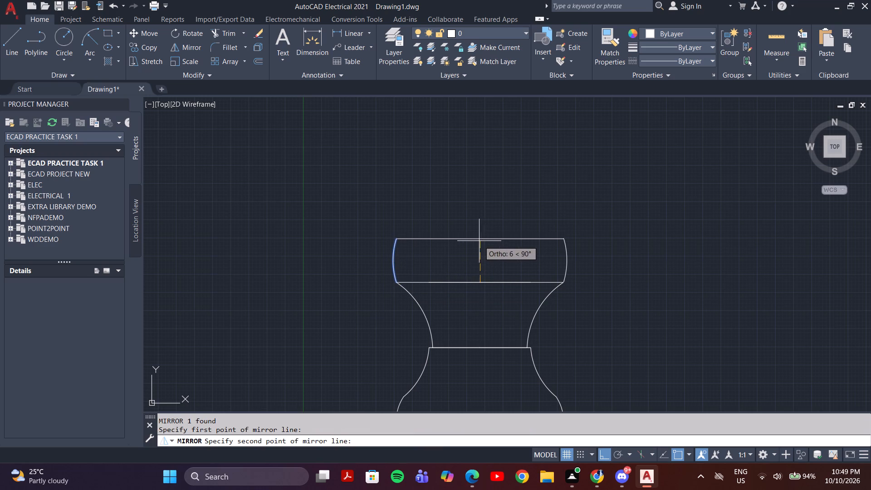
click(479, 240)
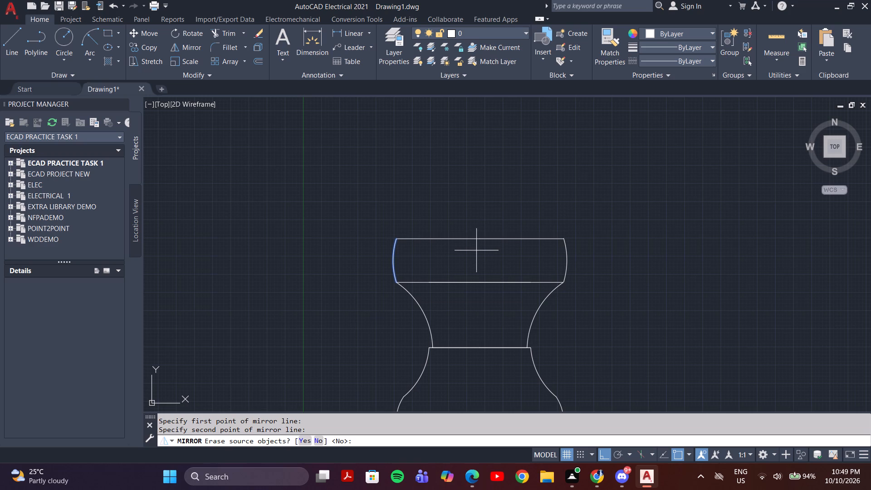
key(Return)
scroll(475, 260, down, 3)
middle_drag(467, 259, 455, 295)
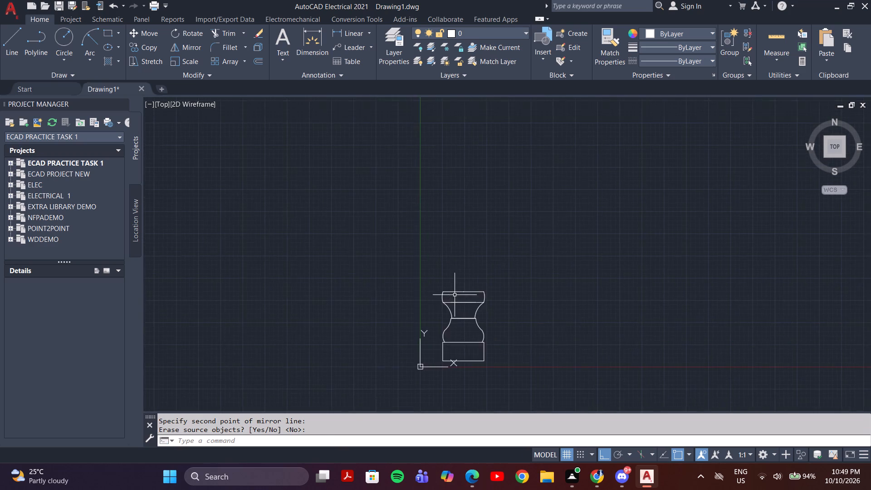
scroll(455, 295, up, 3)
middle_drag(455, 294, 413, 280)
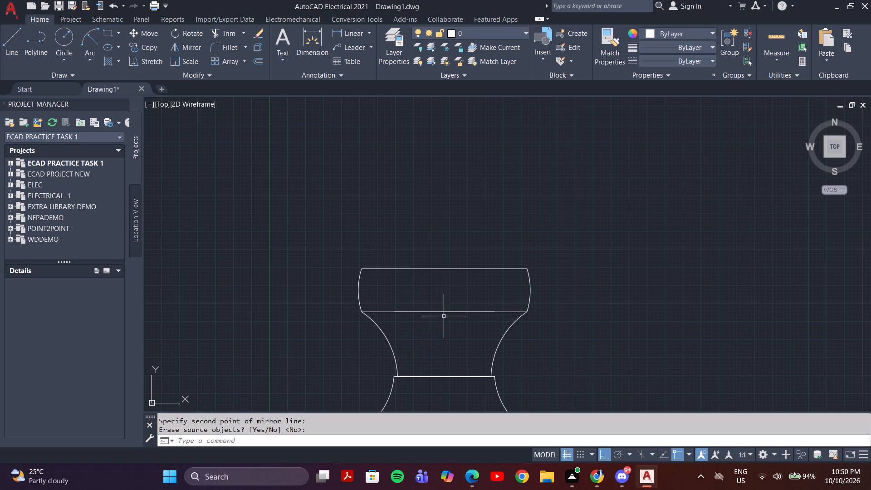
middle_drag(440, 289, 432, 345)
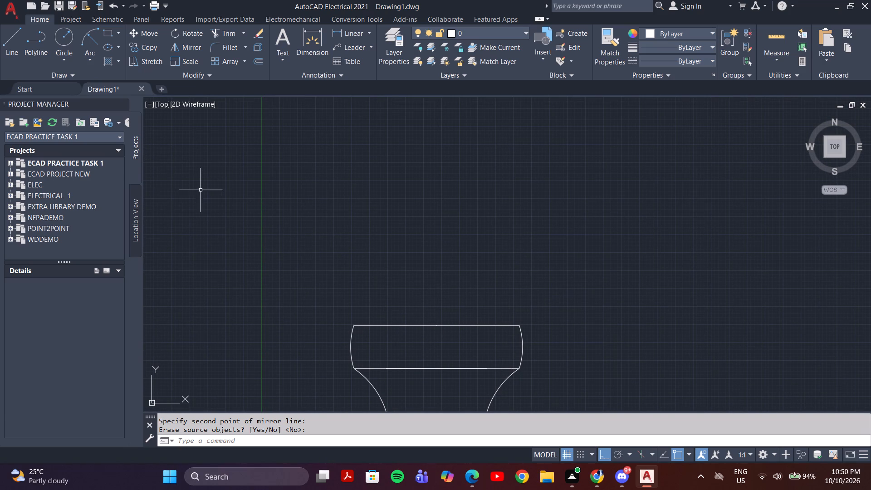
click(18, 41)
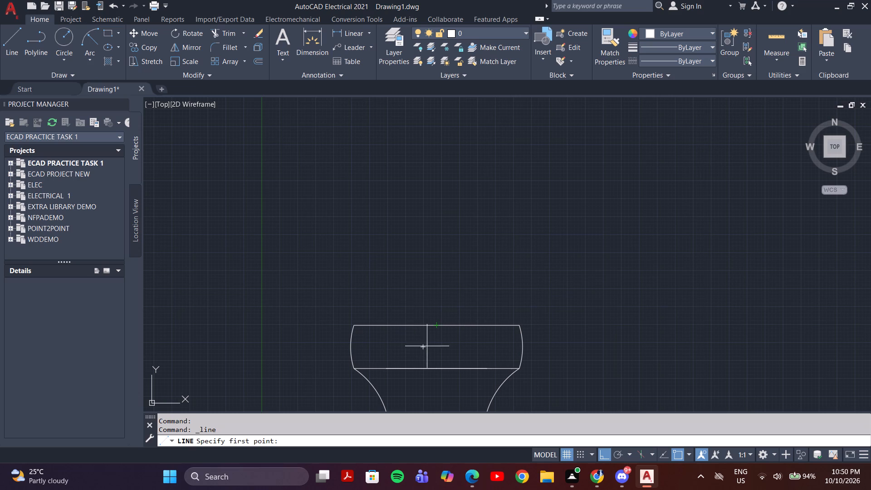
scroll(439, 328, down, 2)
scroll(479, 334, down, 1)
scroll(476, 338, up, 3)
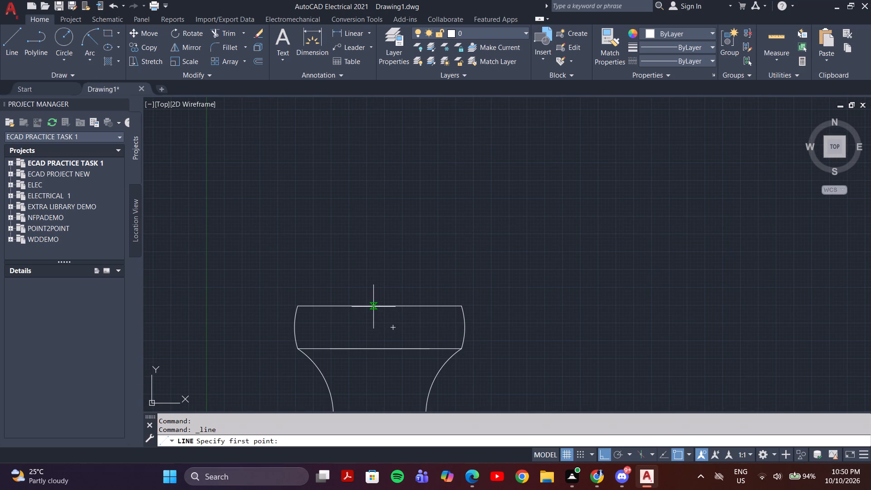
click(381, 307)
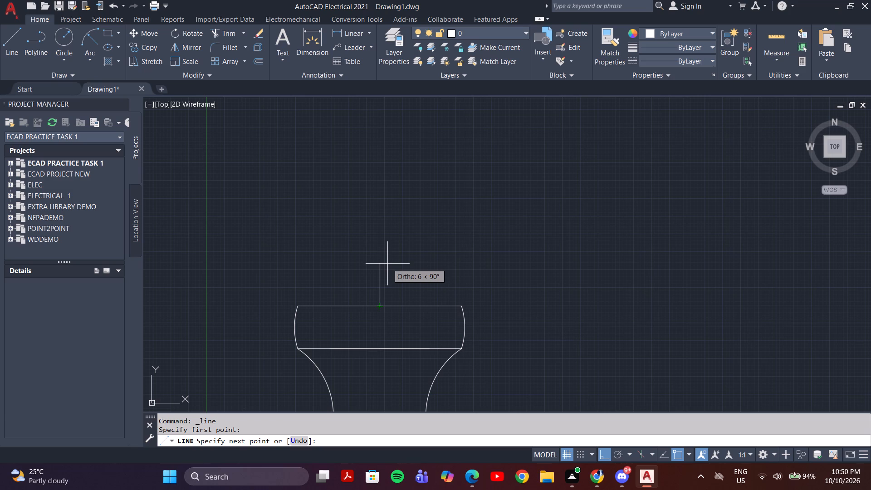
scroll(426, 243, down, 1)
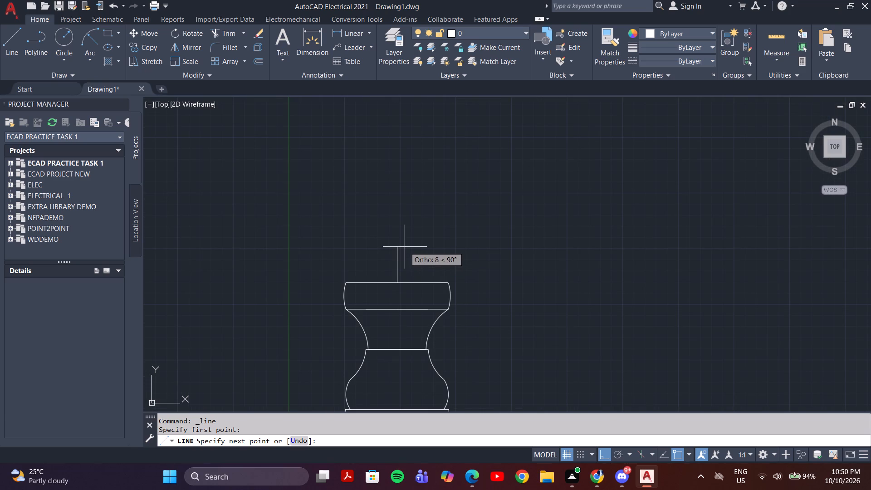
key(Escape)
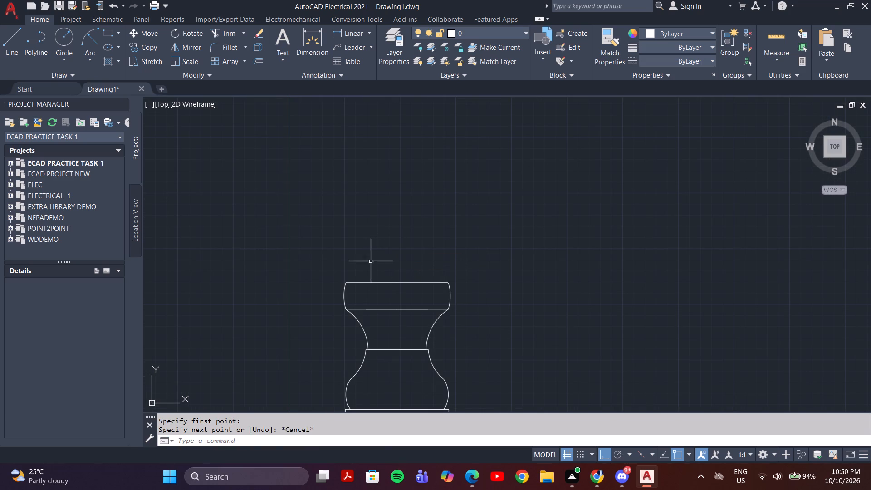
Offset both halves of the rim's top line upward by 9.75 mm.
click(372, 284)
key(Escape)
click(374, 282)
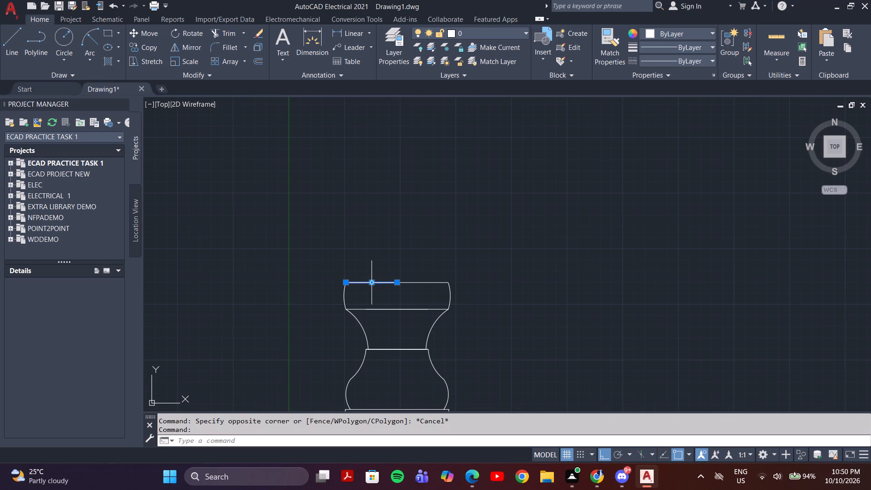
click(421, 283)
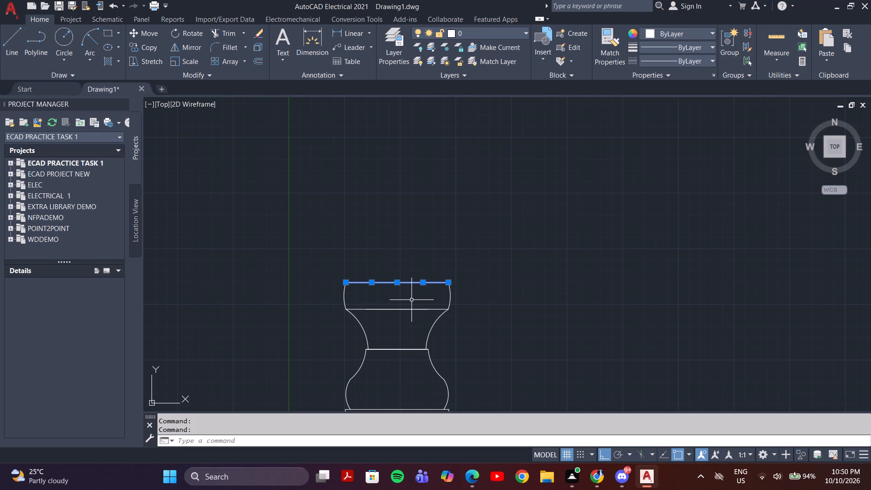
key(o)
key(Return)
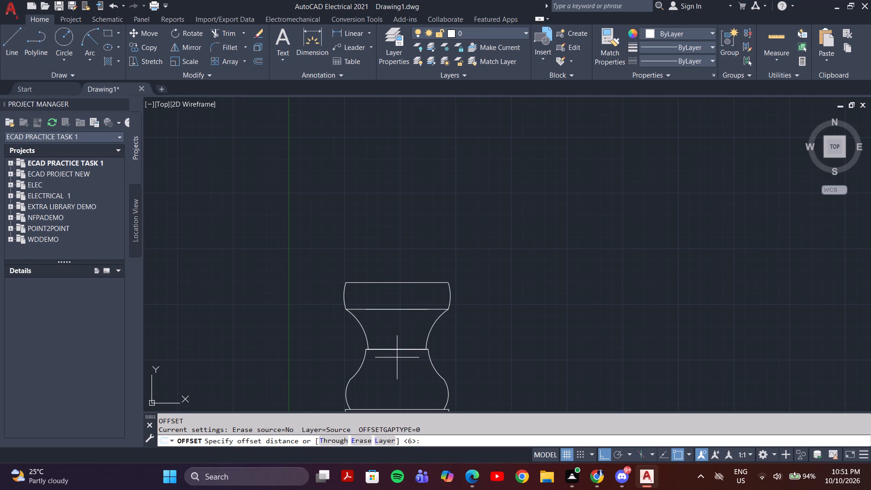
click(427, 437)
key(9)
key(period)
text(75)
key(Return)
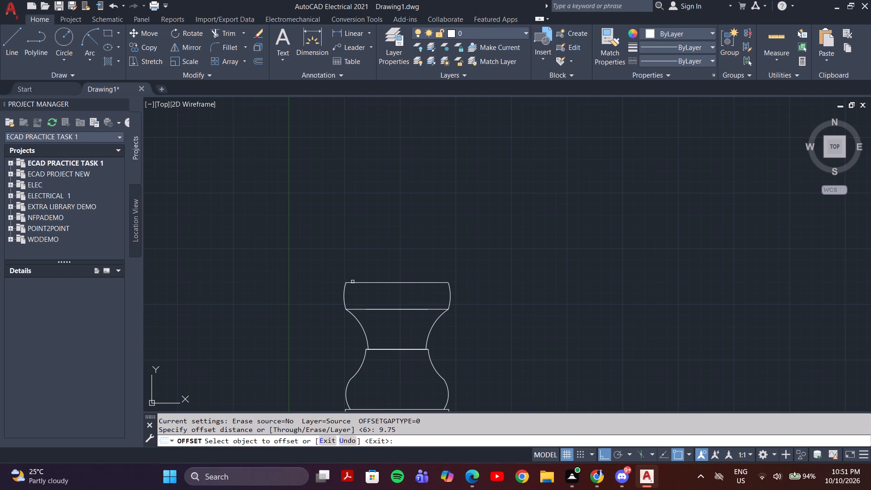
click(363, 284)
click(432, 284)
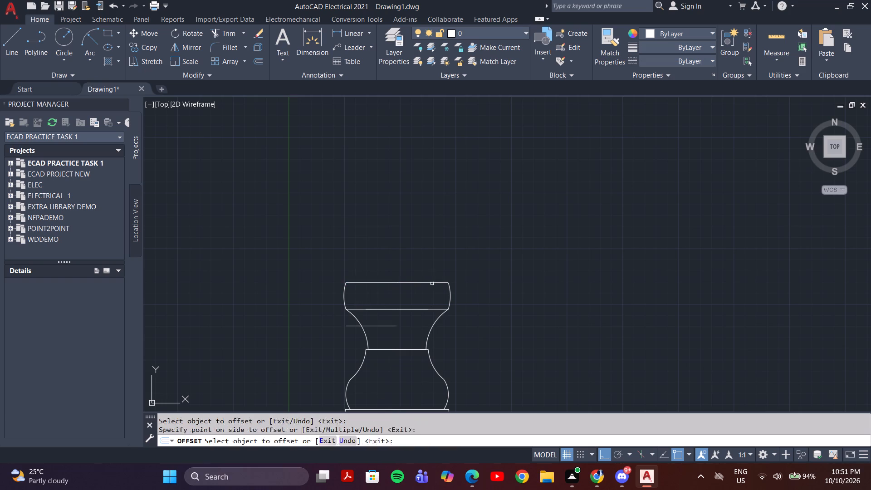
click(424, 283)
click(427, 252)
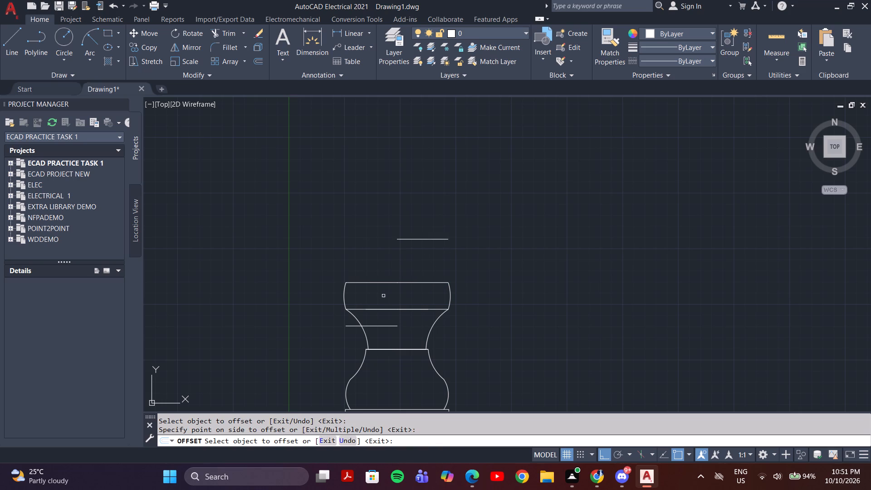
click(372, 284)
click(359, 235)
key(Escape)
Erase the stray offset line crossing the left half of the neck below the rim.
click(371, 325)
key(Delete)
key(Insert)
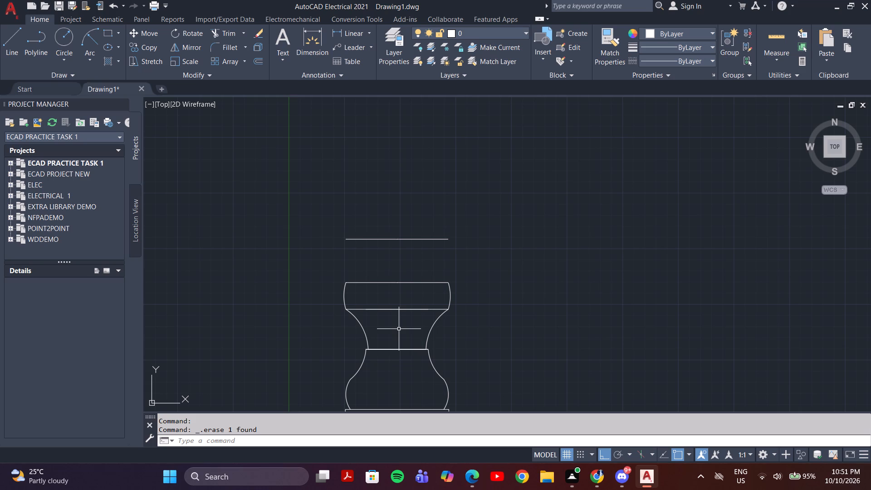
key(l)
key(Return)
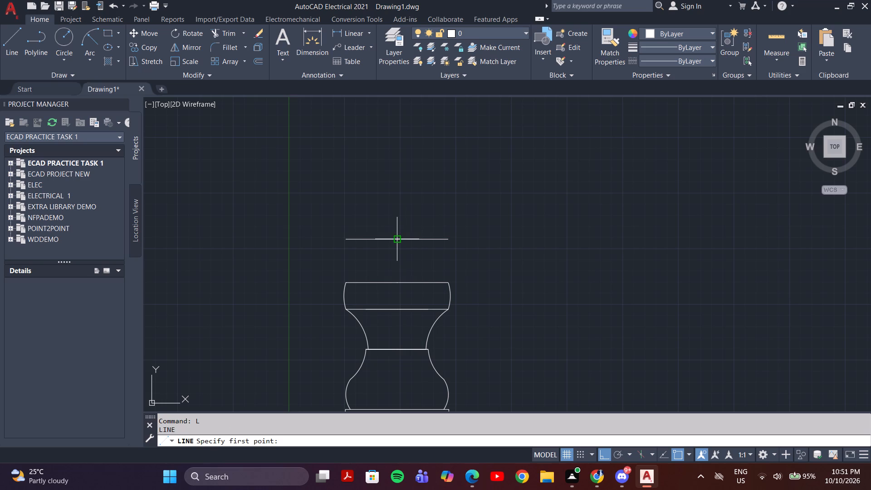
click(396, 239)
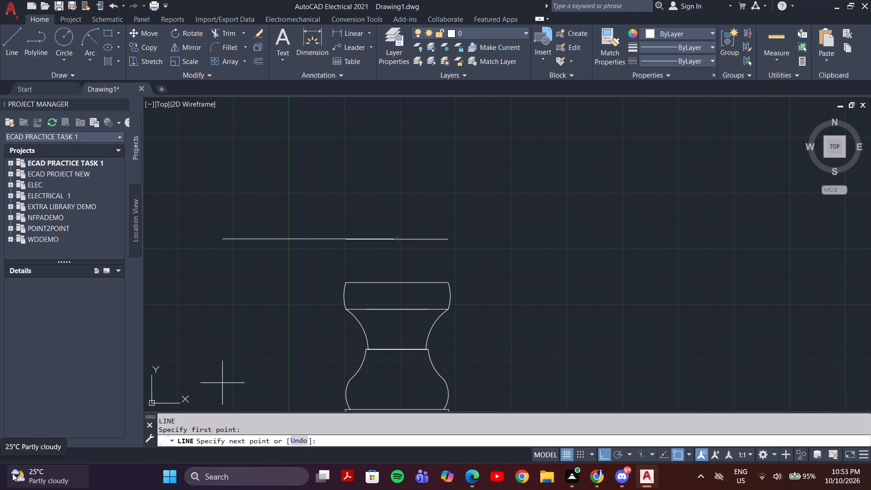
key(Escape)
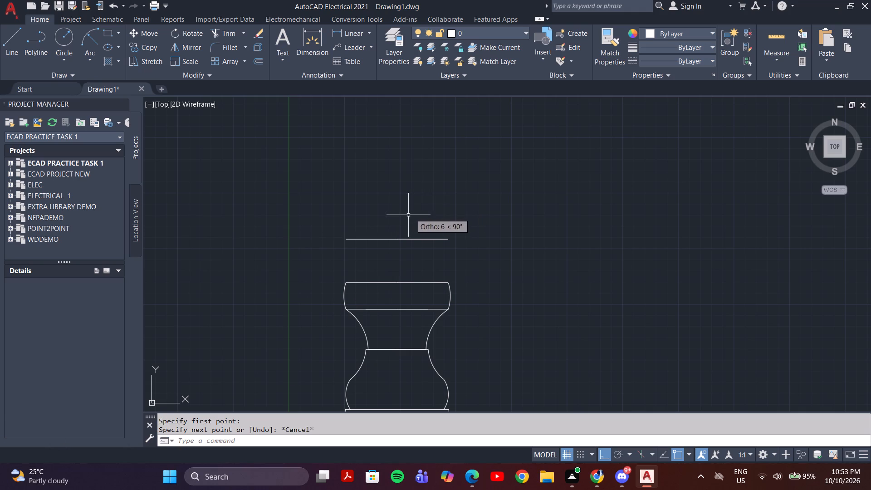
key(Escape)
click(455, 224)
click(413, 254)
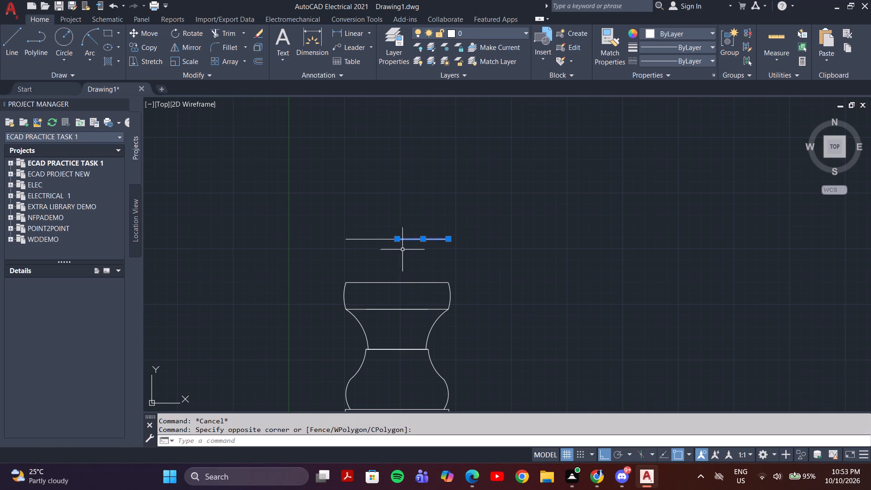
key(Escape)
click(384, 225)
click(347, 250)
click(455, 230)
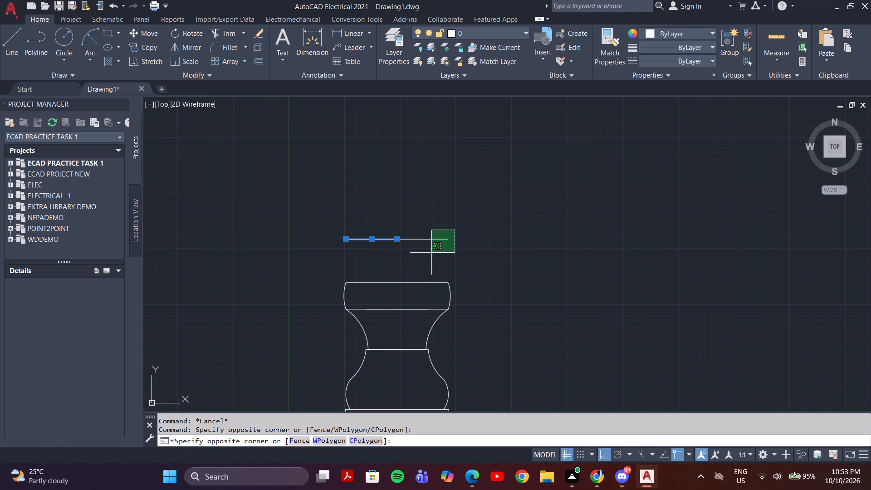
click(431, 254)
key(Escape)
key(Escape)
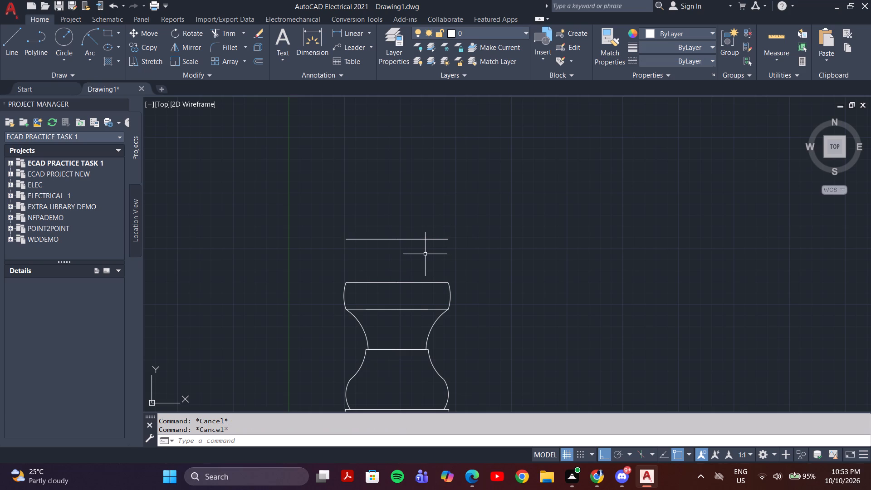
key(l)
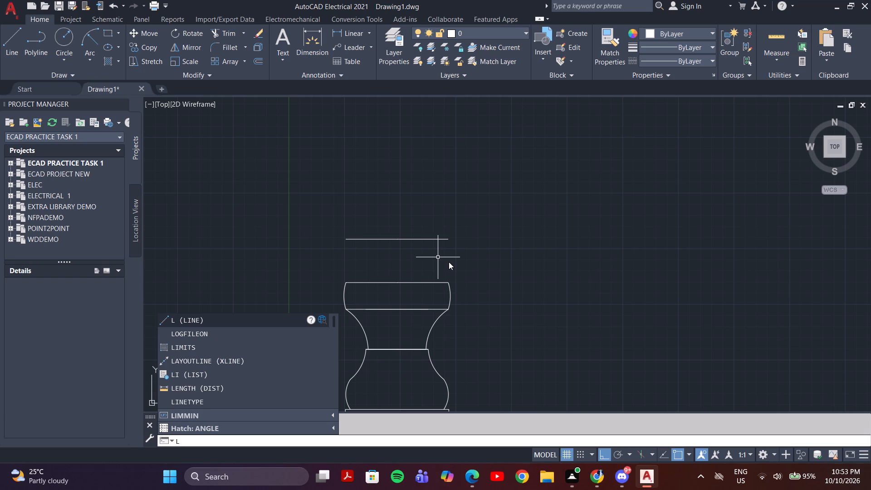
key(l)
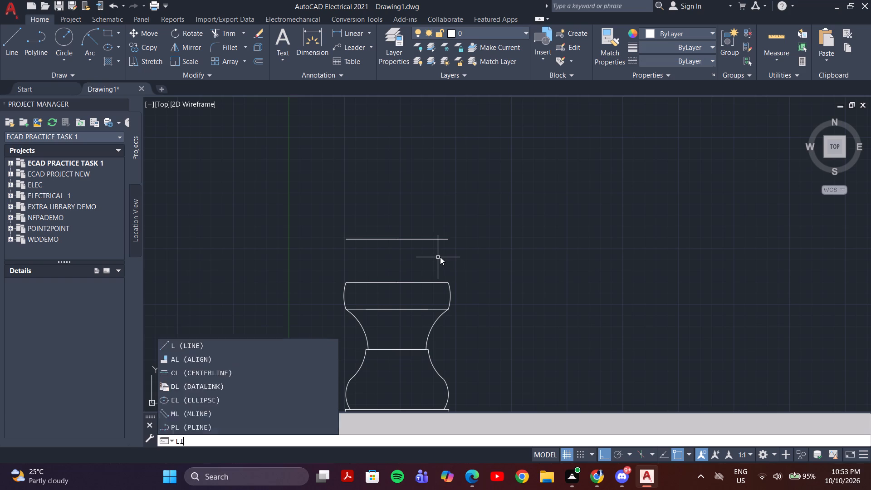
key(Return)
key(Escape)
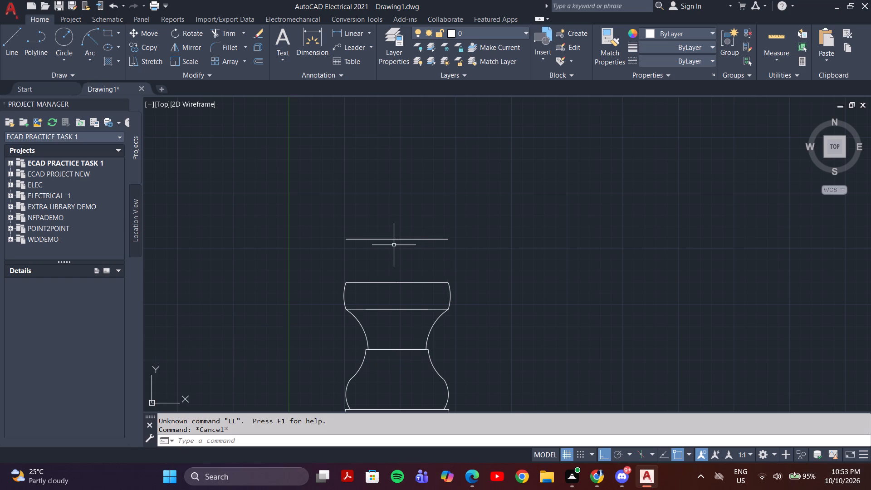
Draw a line starting at the center of the horizontal line above the rim and running toward its left end.
key(l)
key(Return)
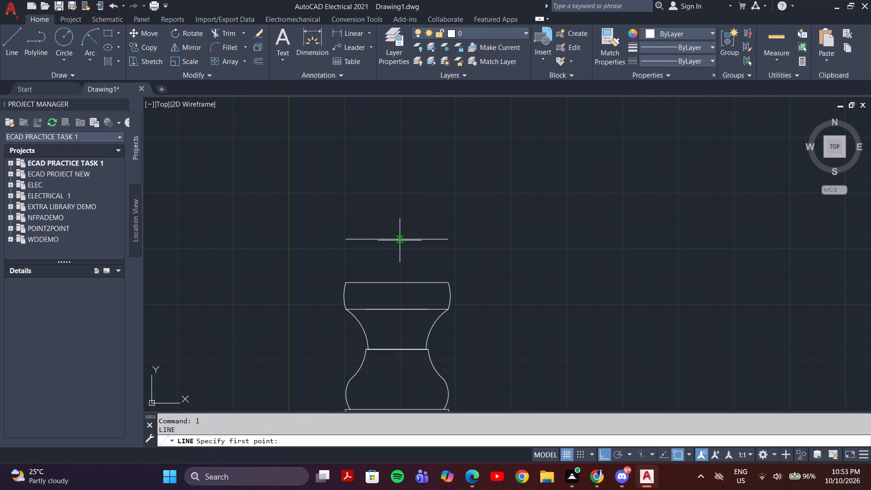
click(396, 240)
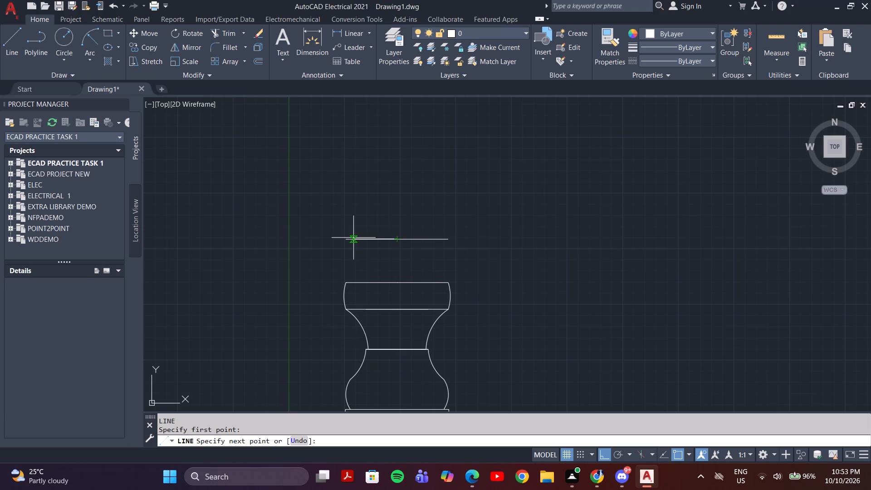
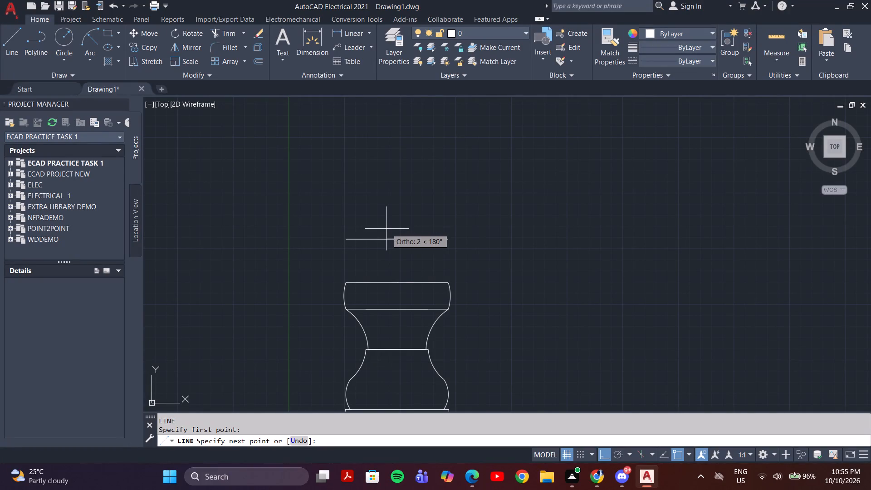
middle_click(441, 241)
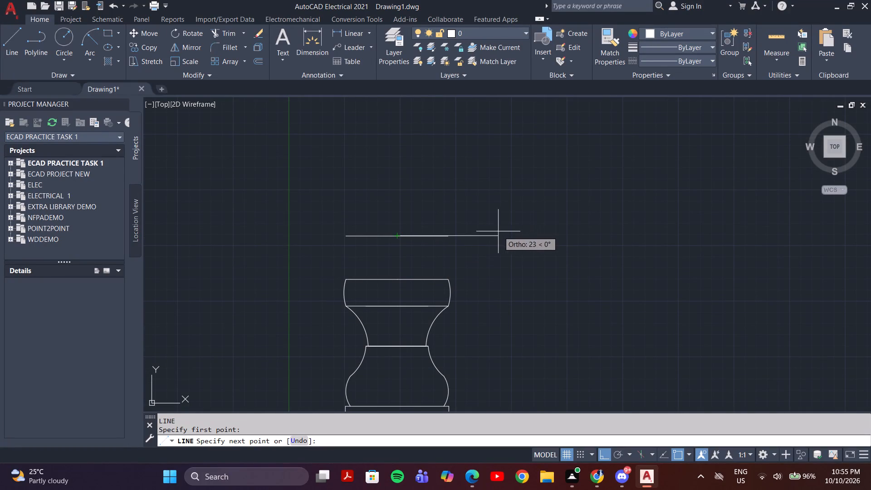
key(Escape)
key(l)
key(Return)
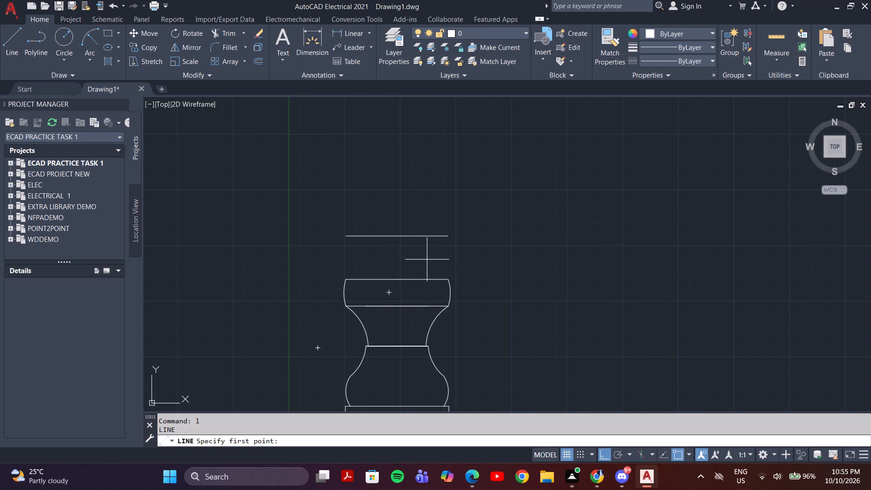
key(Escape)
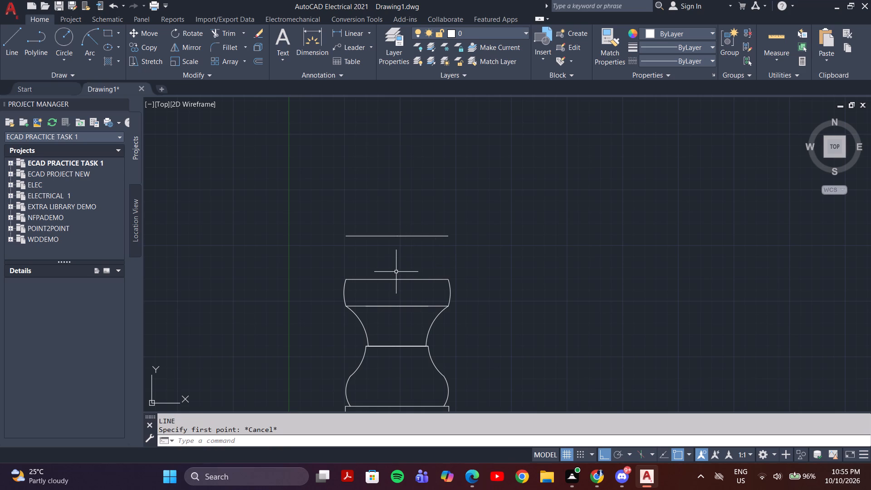
Draw a 14 mm horizontal line from the center of the line above the rim toward the right.
key(l)
key(Return)
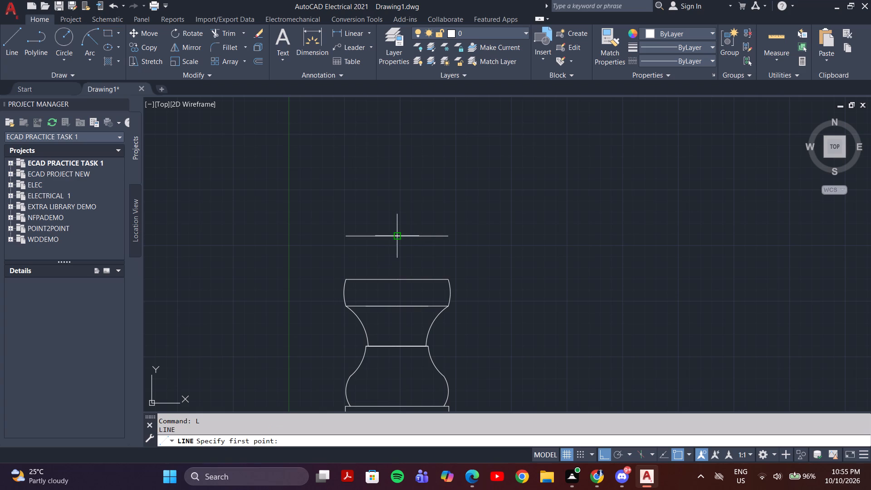
click(395, 236)
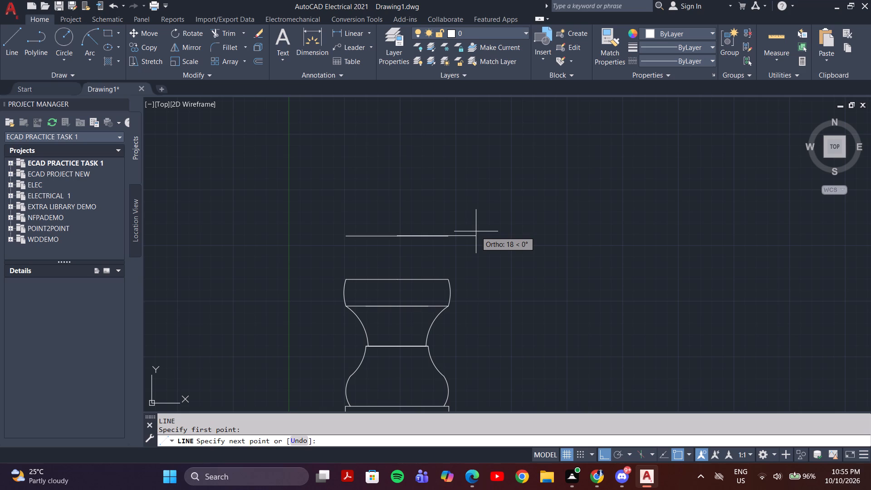
text(14)
key(Return)
key(Escape)
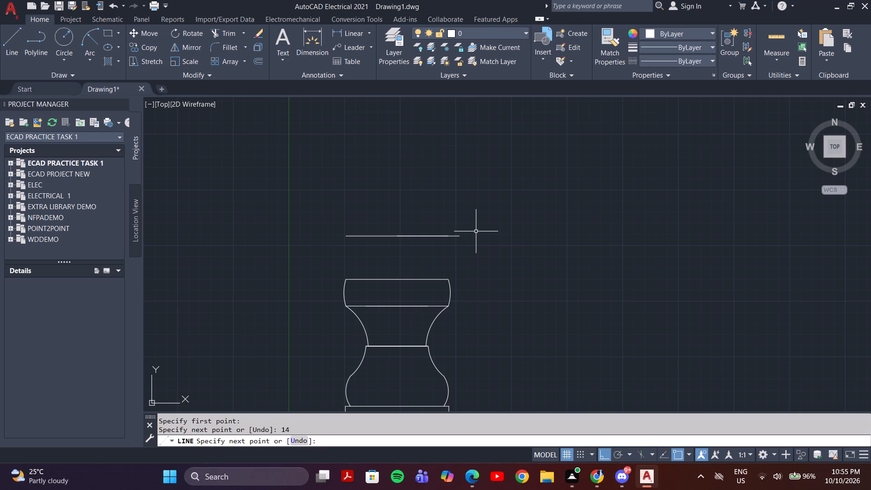
Mirror the 14 mm line about the figure's vertical center axis to the left side, keeping the original.
click(456, 235)
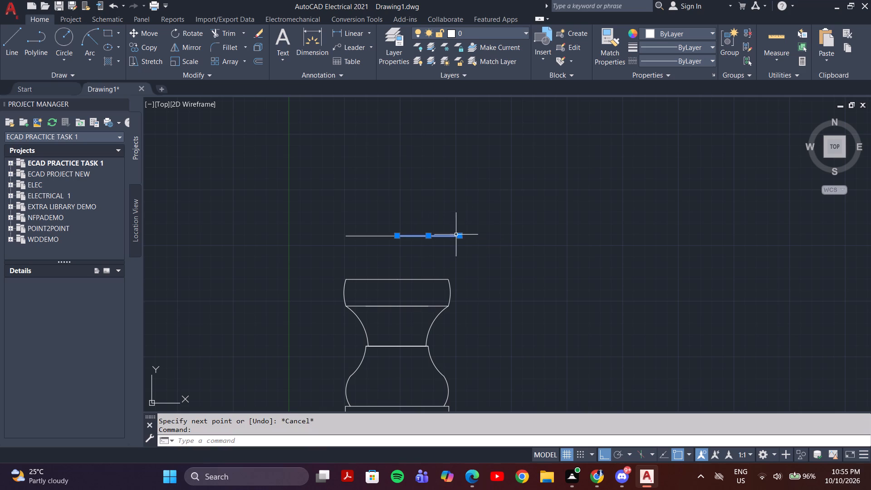
key(m)
key(i)
key(Return)
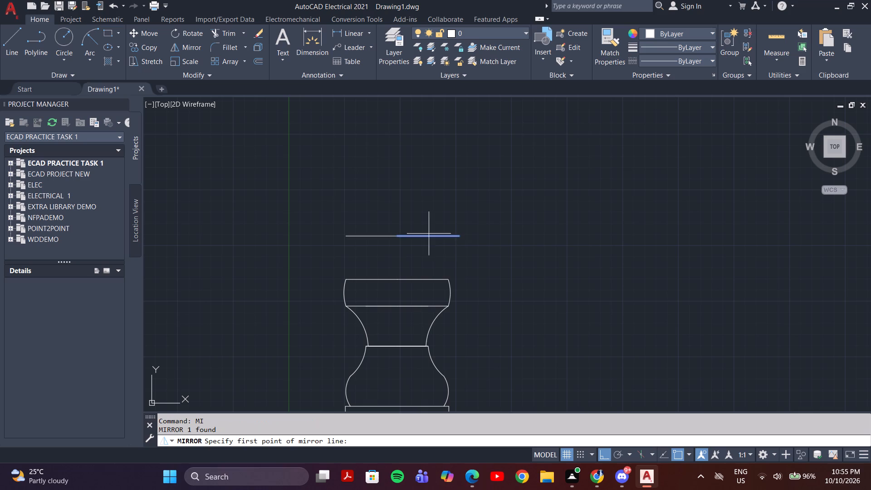
click(396, 236)
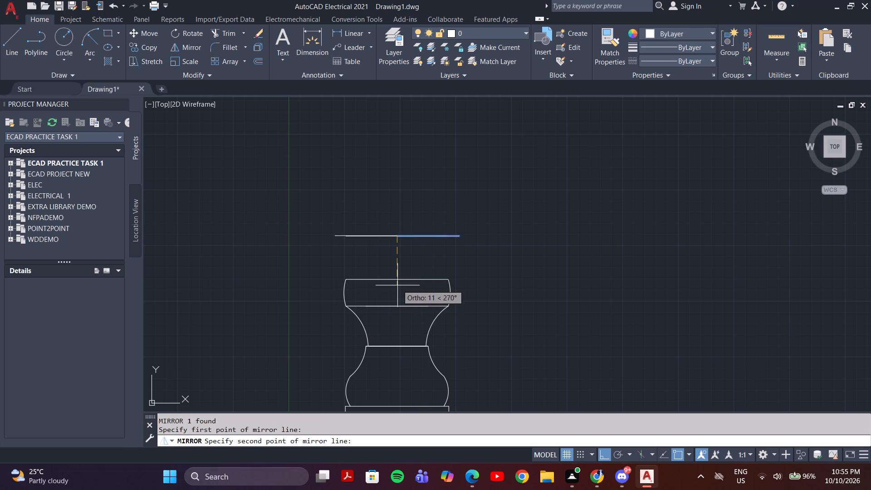
click(397, 279)
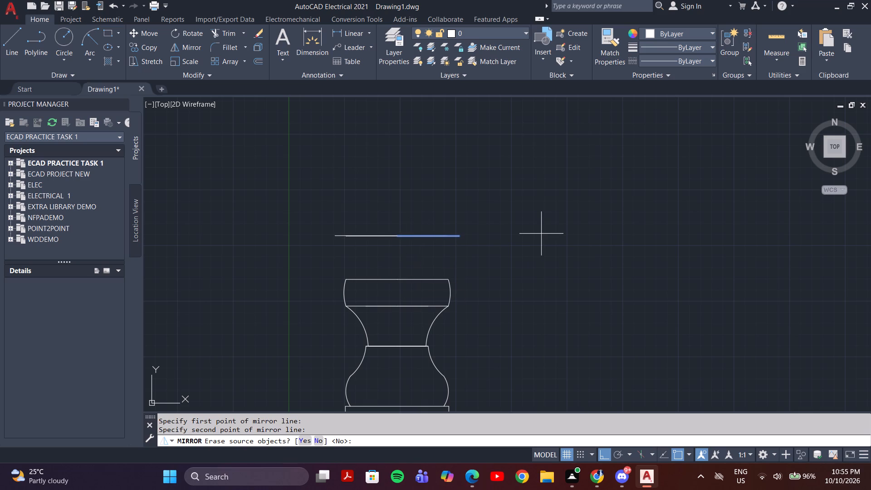
key(Return)
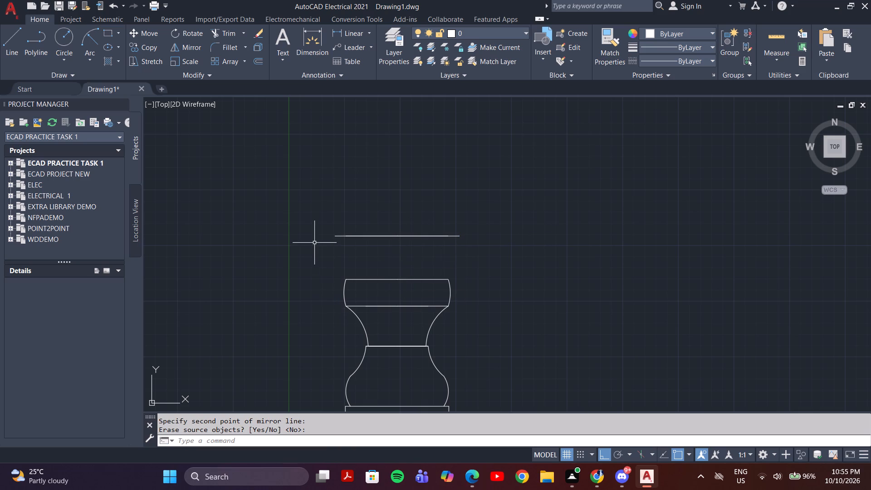
Draw a start-end-radius arc of radius 11.34 from the top line's left end to the rim's upper-left corner.
click(90, 57)
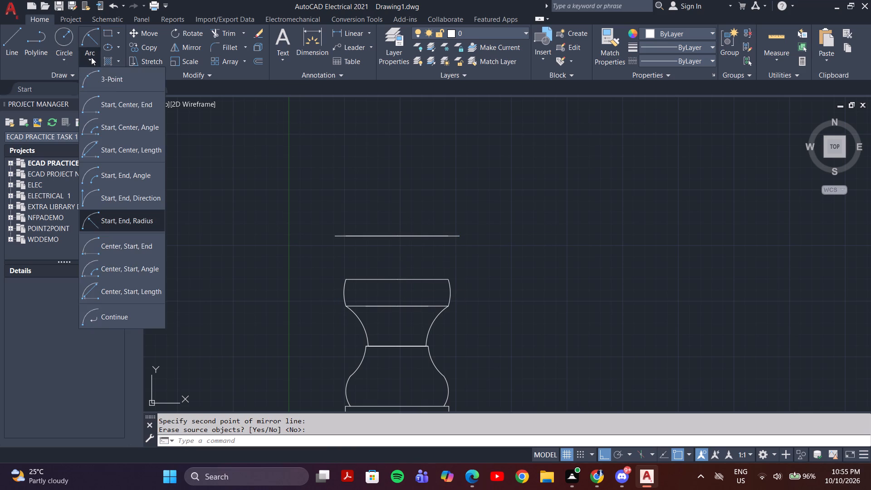
scroll(496, 256, down, 2)
middle_drag(510, 267, 449, 245)
scroll(489, 259, down, 1)
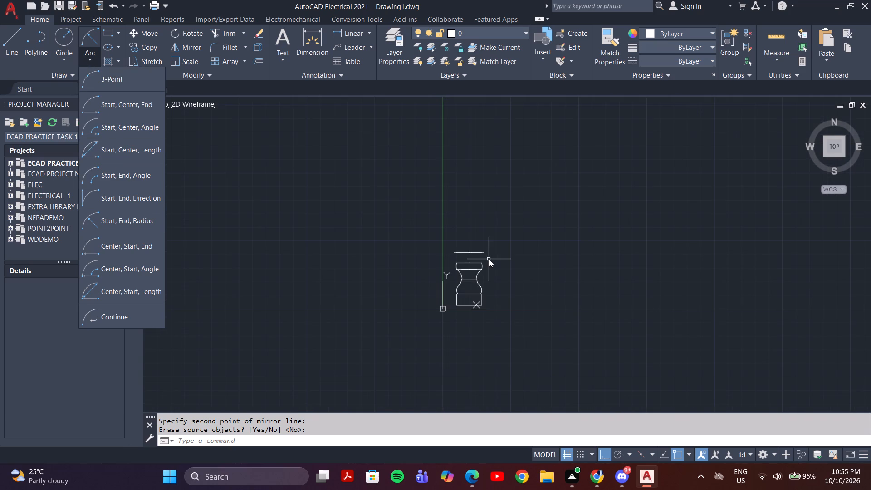
key(Escape)
middle_drag(476, 242, 453, 216)
scroll(441, 250, up, 4)
middle_drag(466, 230, 468, 255)
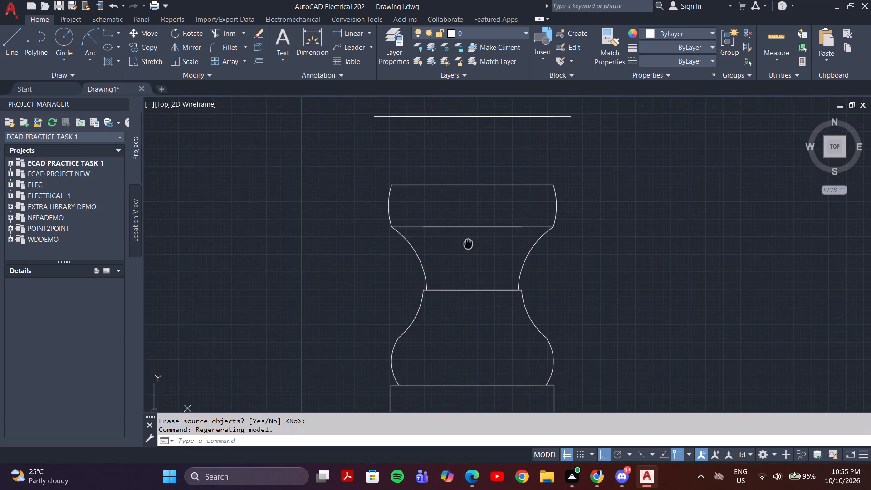
middle_drag(468, 255, 468, 261)
click(95, 62)
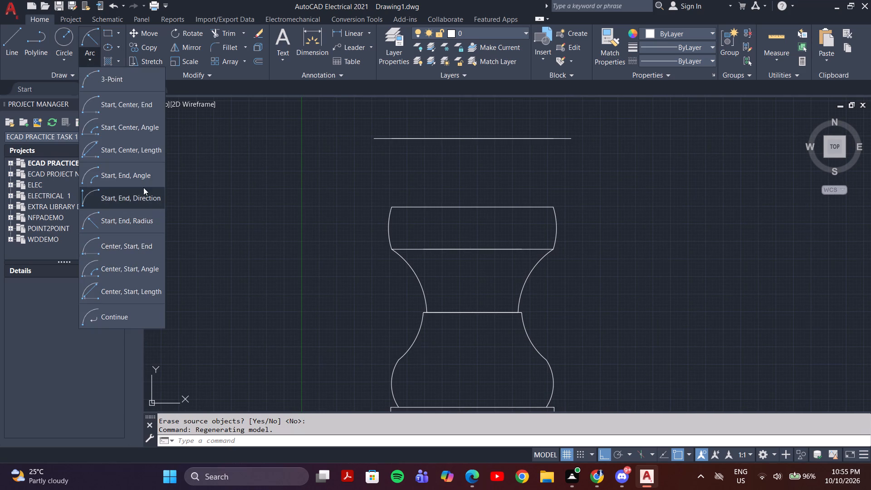
click(151, 217)
click(374, 139)
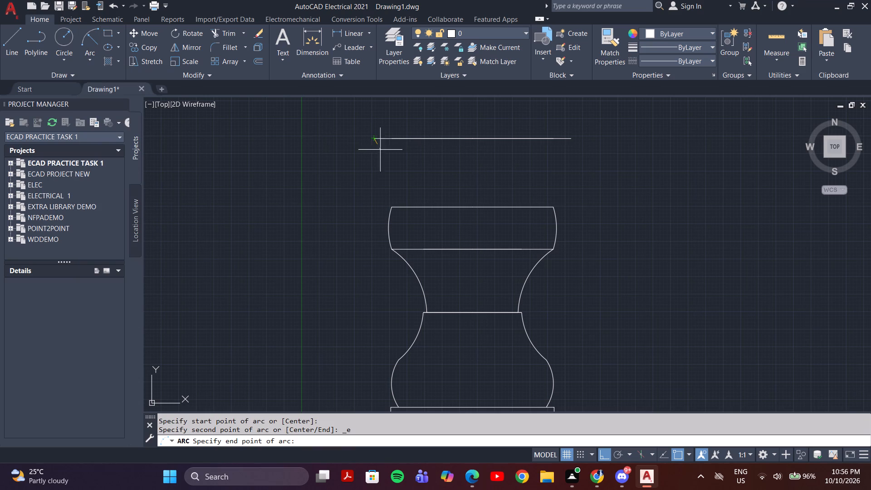
click(391, 207)
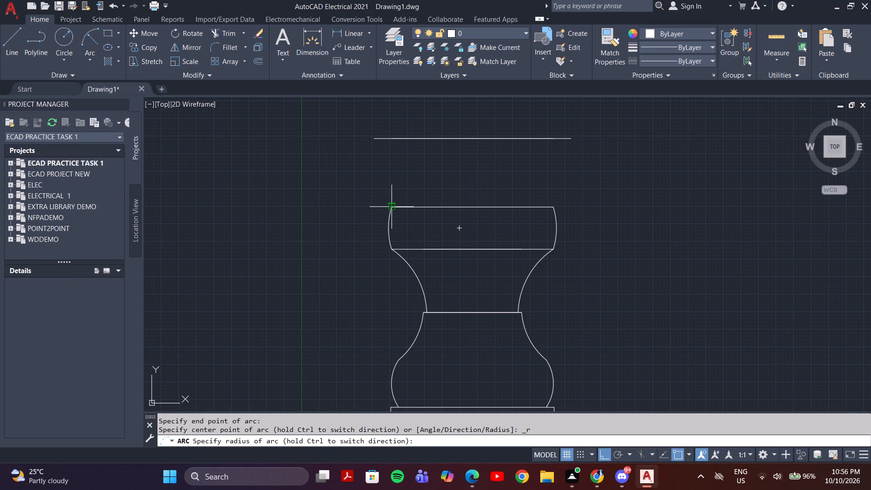
key(1)
key(1)
key(period)
text(34)
key(Return)
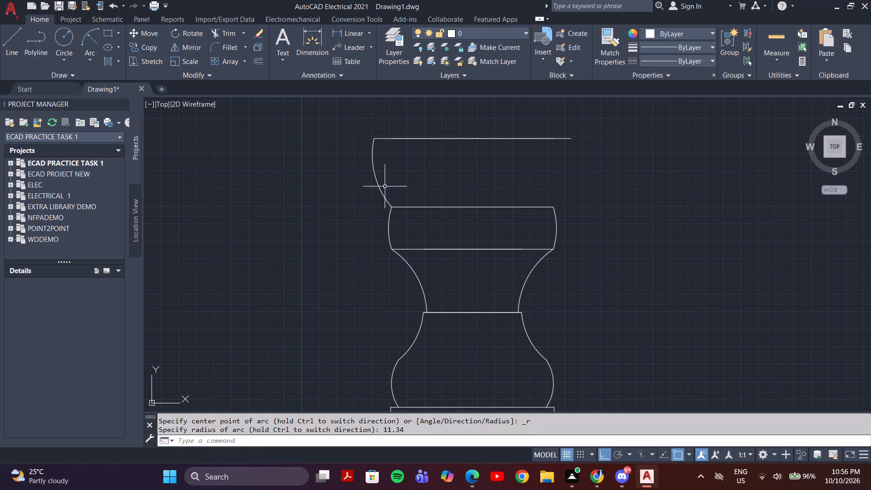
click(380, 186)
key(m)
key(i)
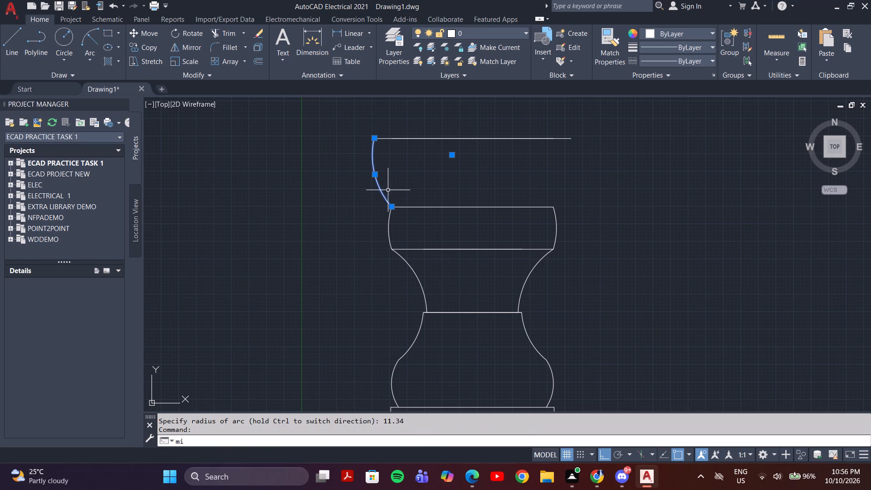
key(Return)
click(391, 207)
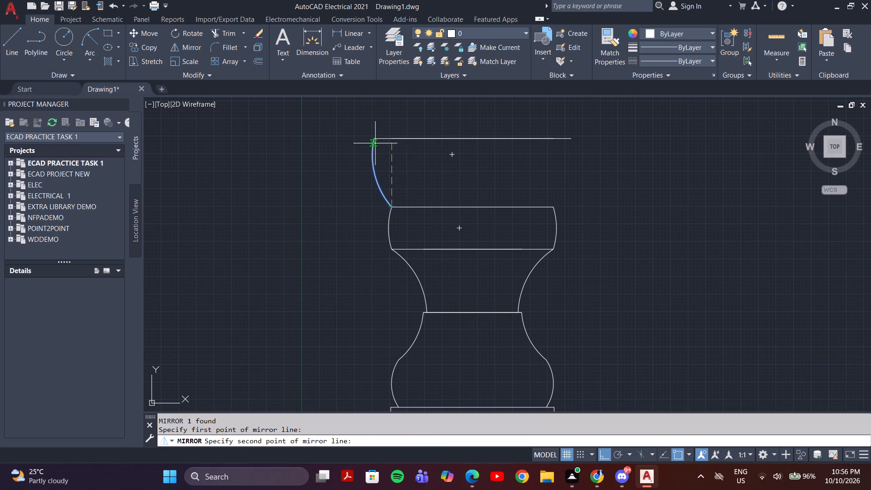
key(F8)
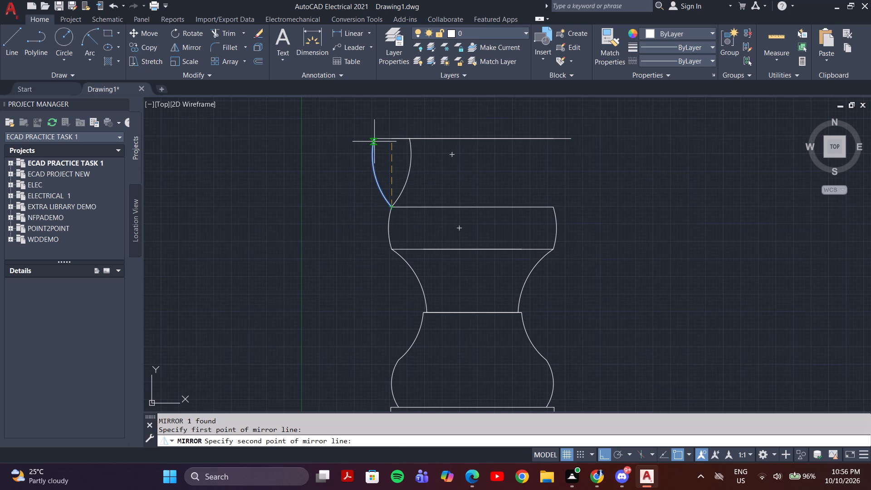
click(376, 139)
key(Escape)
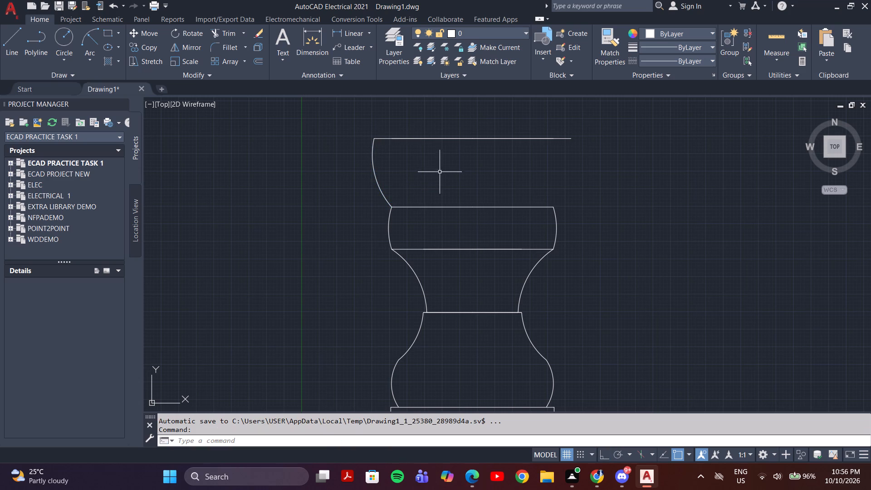
Mirror the top section's left arc about the straight line through its two endpoints, keeping the original.
click(377, 177)
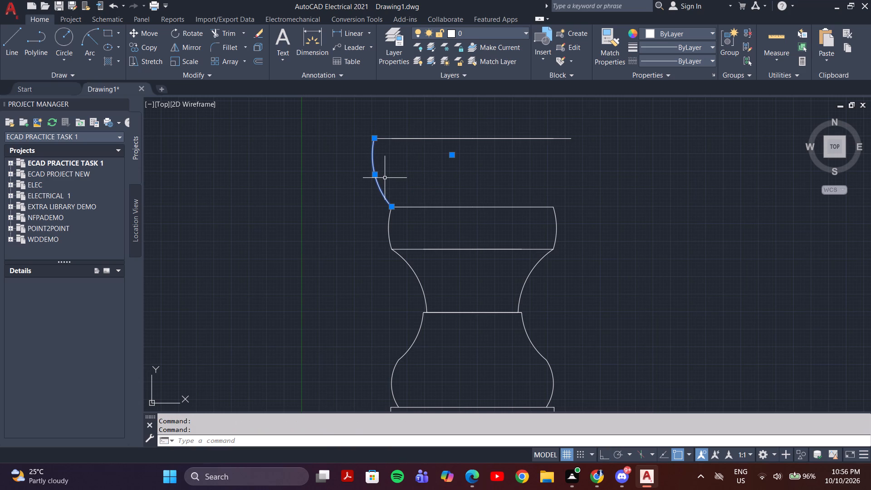
text(mi)
key(Return)
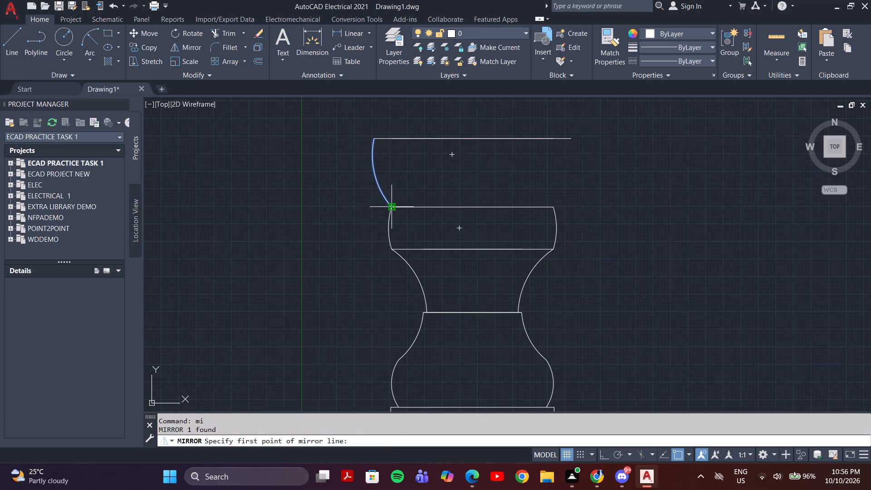
drag(391, 208, 391, 203)
click(375, 137)
key(Return)
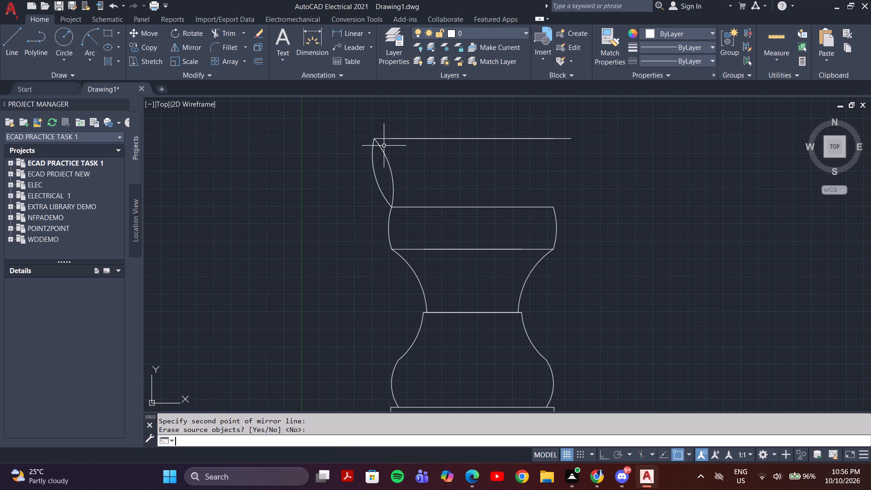
Erase the original outward-bulging arc on the left of the top section.
click(376, 172)
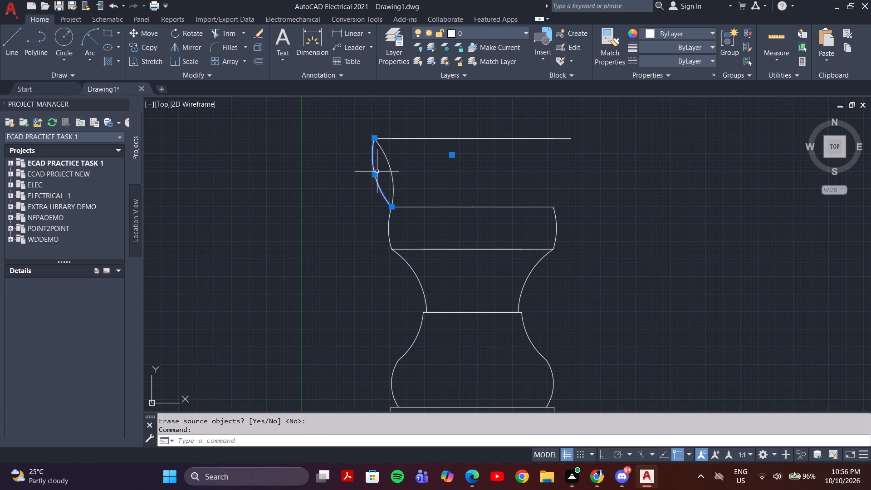
key(Delete)
key(Escape)
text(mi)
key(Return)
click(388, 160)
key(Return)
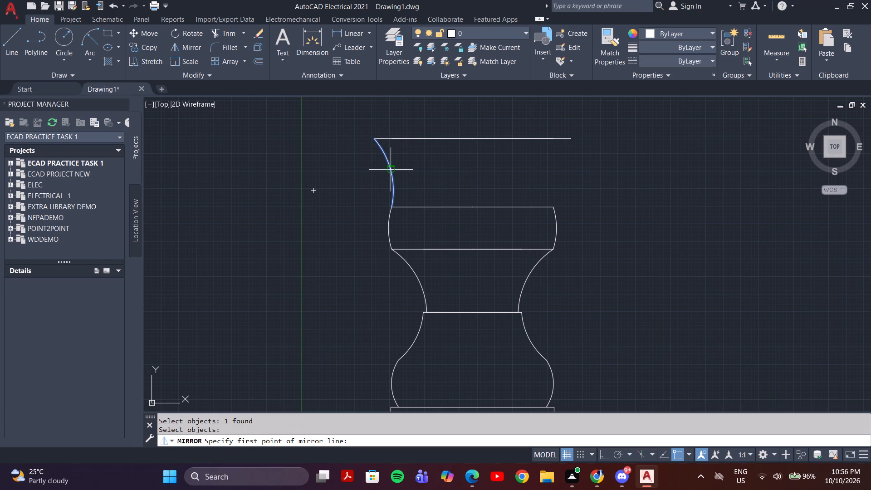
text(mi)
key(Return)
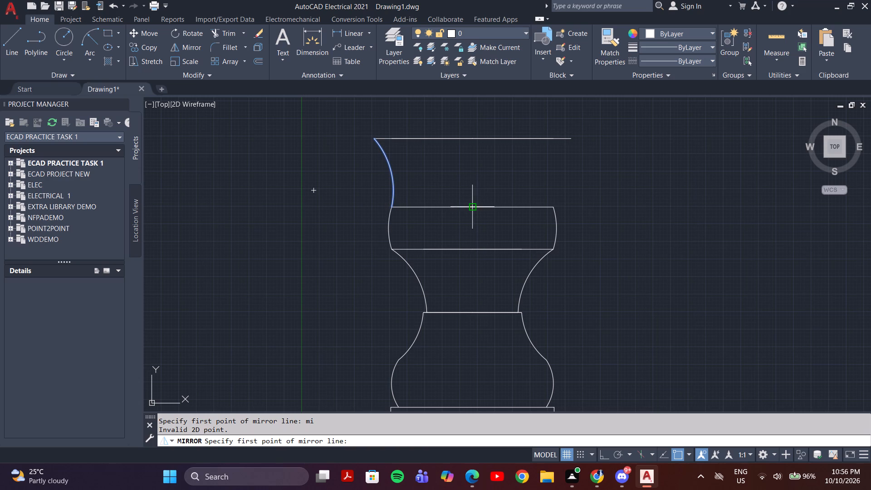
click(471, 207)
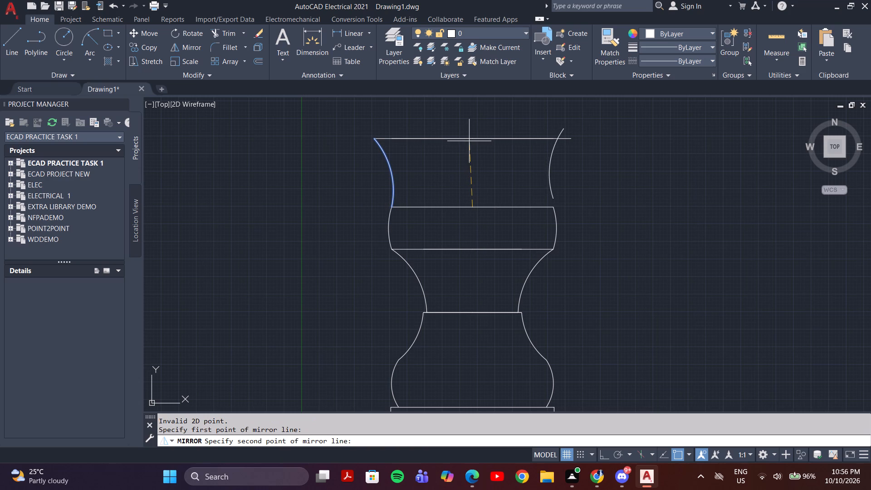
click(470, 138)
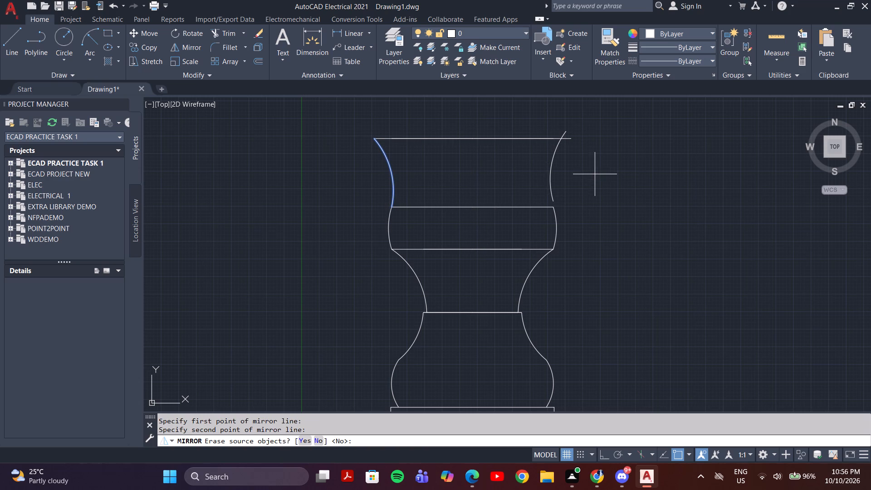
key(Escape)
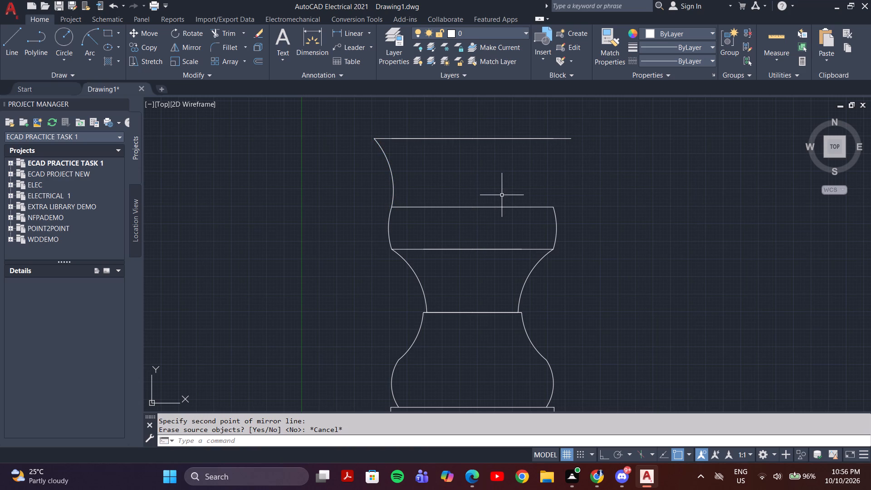
Mirror the flared top section's left arc about the figure's vertical center axis to the right side, keeping the original.
text(mi)
key(Return)
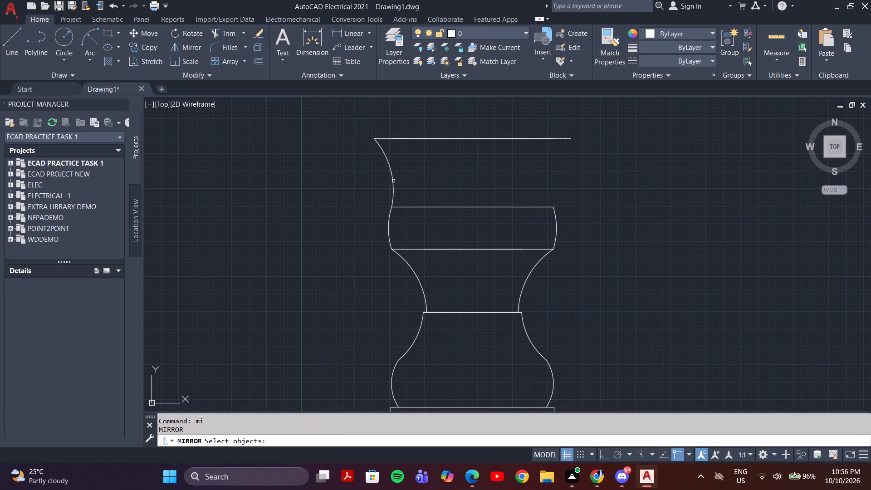
click(393, 181)
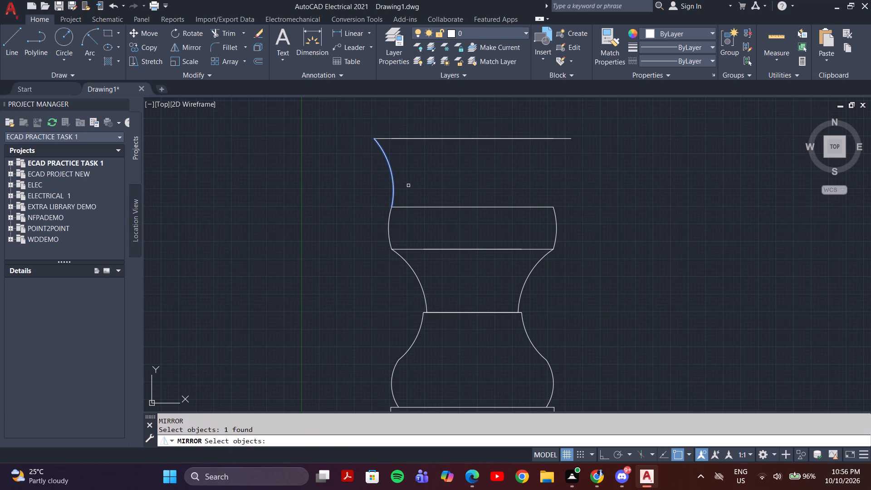
key(Return)
click(471, 207)
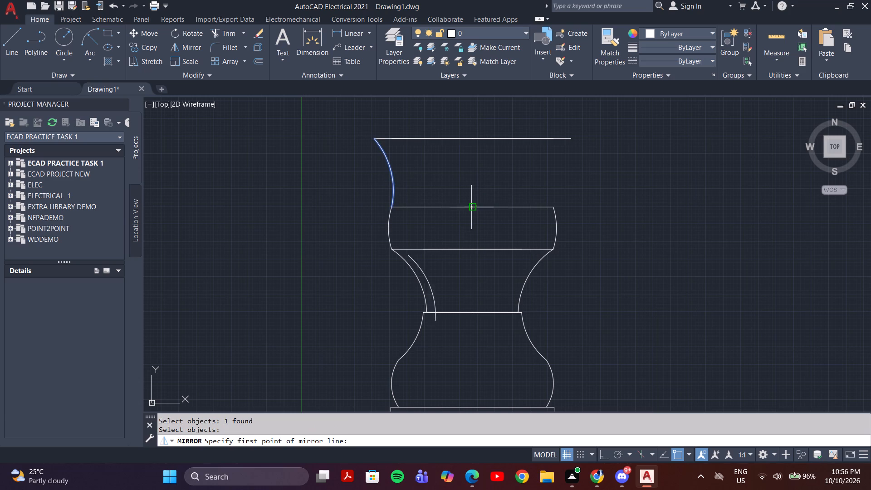
click(473, 139)
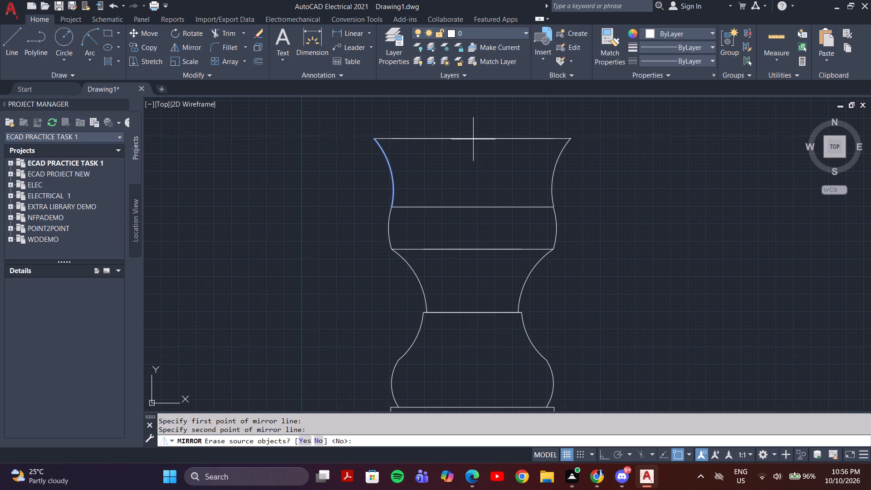
key(Return)
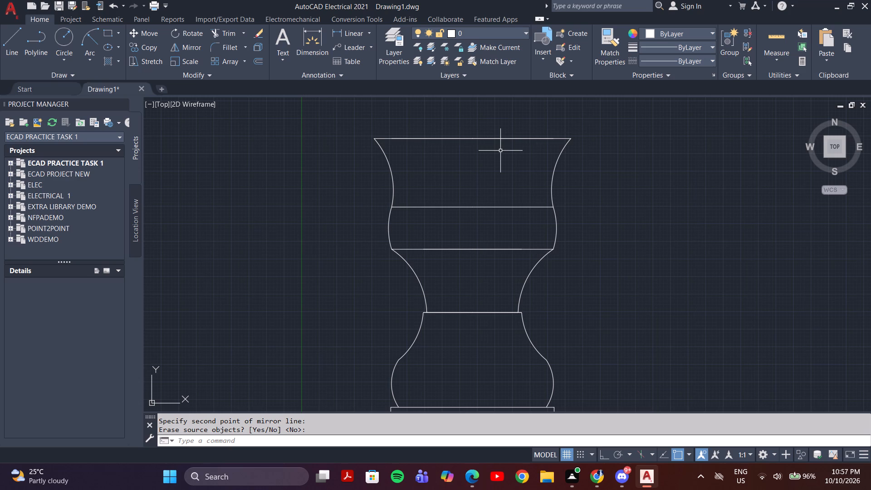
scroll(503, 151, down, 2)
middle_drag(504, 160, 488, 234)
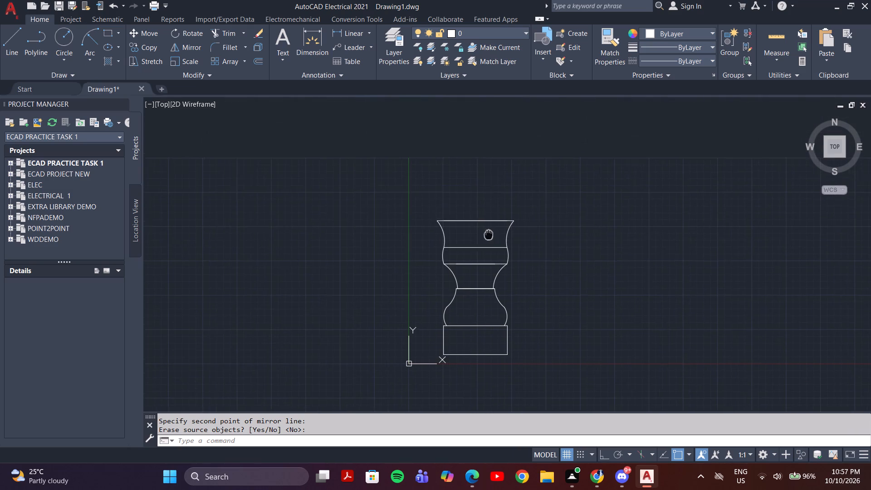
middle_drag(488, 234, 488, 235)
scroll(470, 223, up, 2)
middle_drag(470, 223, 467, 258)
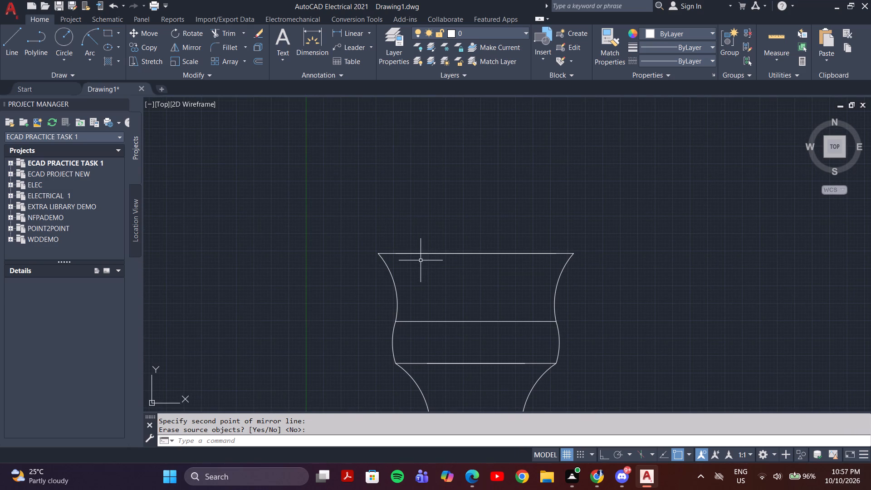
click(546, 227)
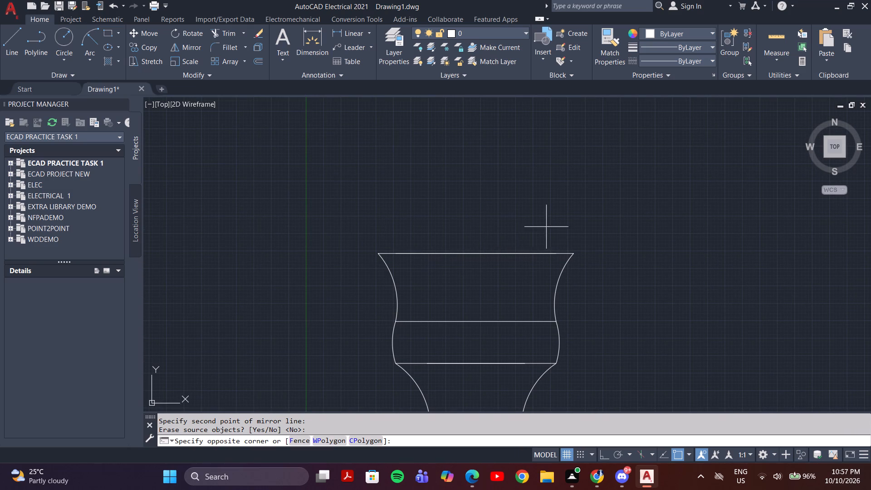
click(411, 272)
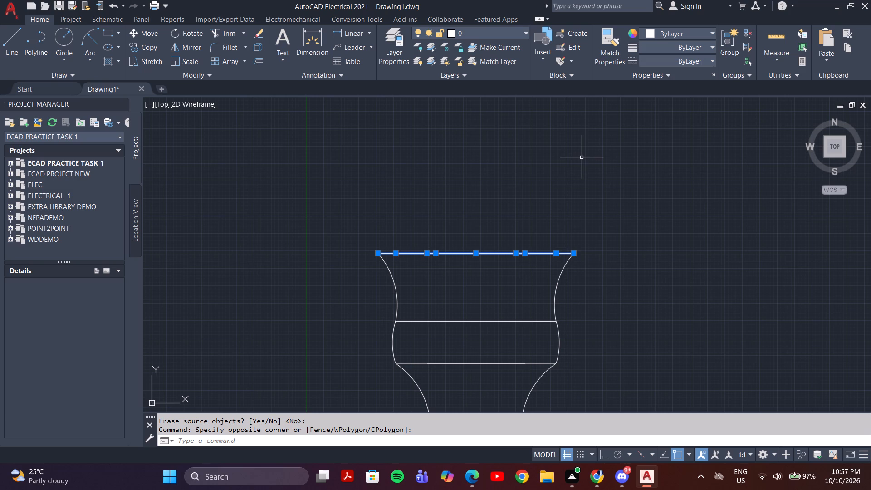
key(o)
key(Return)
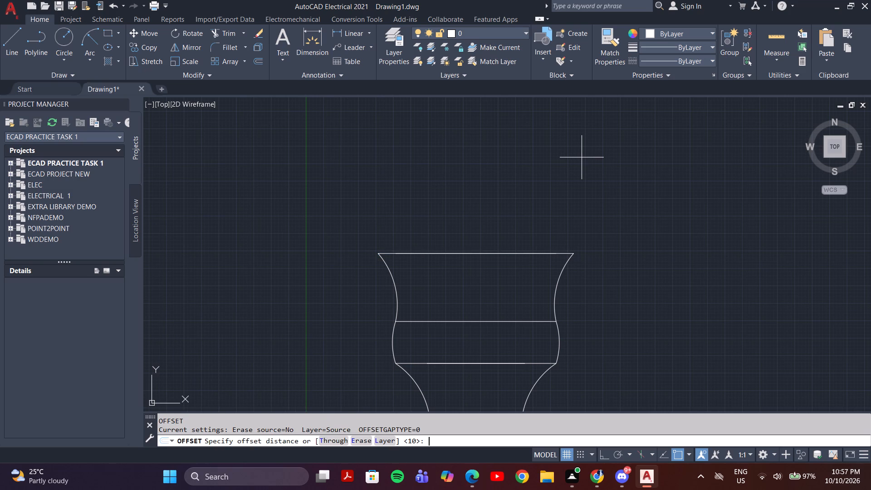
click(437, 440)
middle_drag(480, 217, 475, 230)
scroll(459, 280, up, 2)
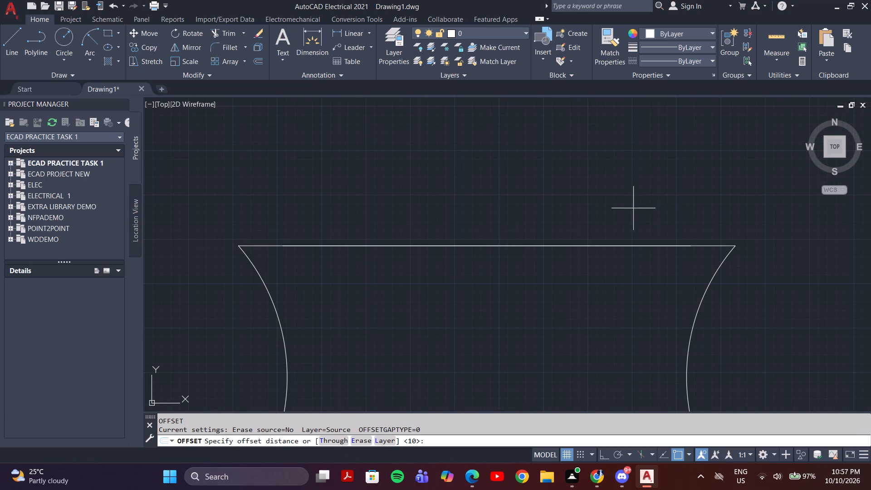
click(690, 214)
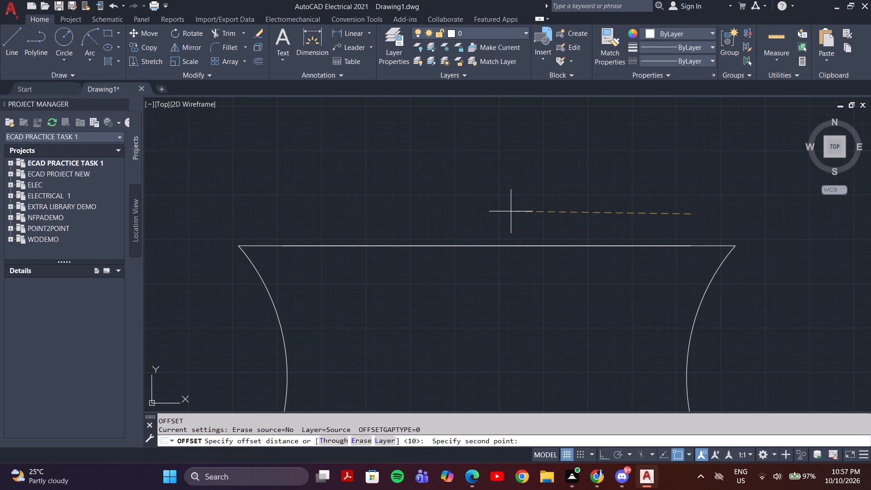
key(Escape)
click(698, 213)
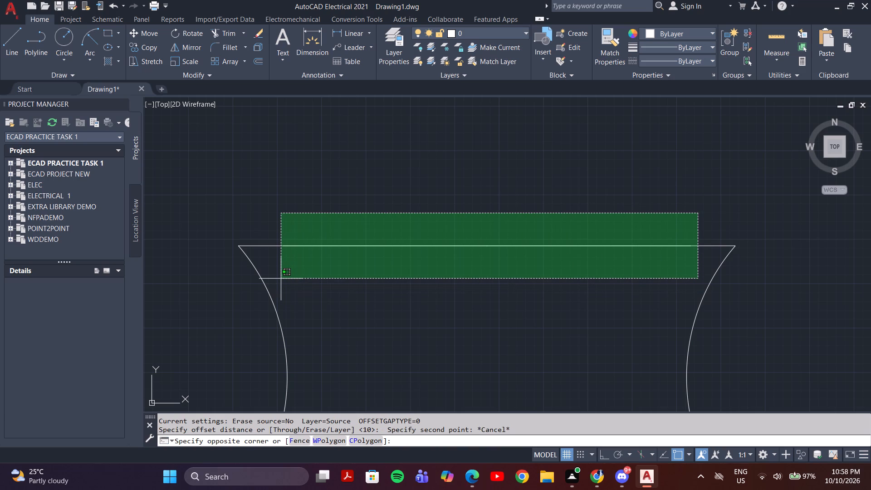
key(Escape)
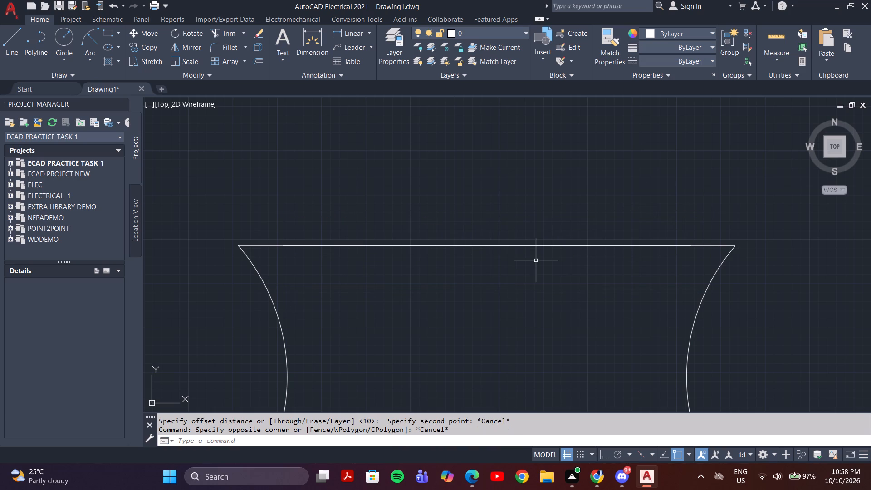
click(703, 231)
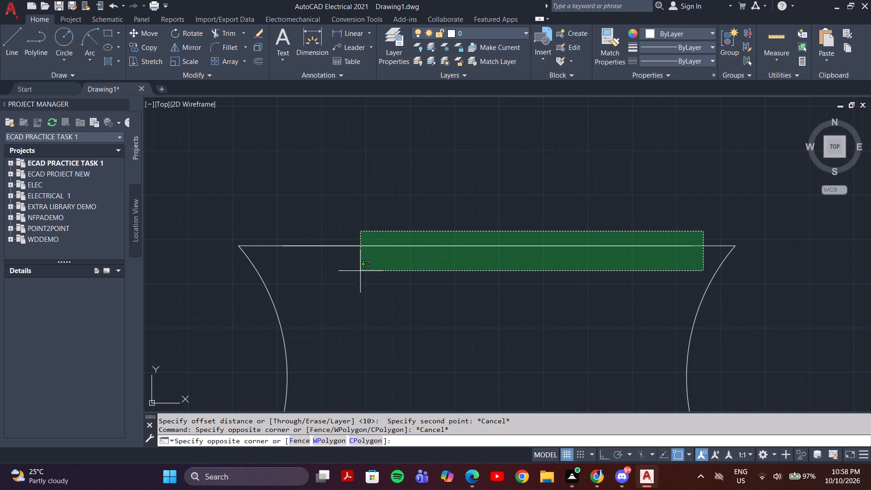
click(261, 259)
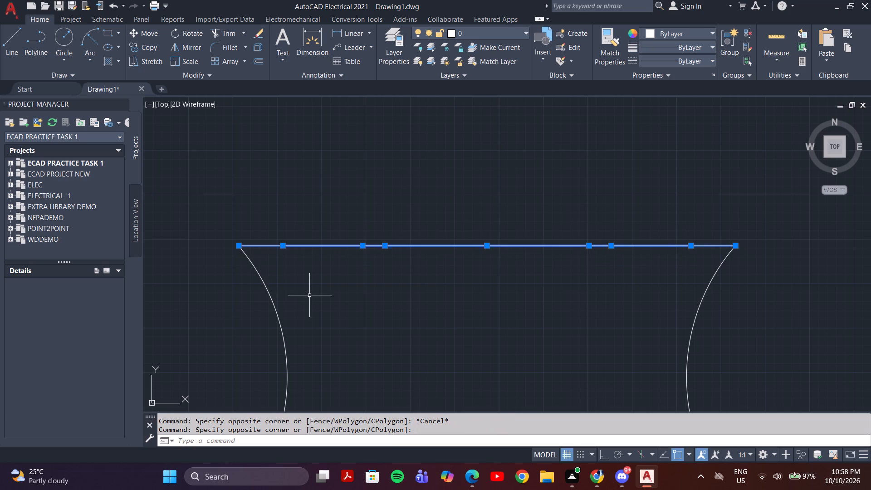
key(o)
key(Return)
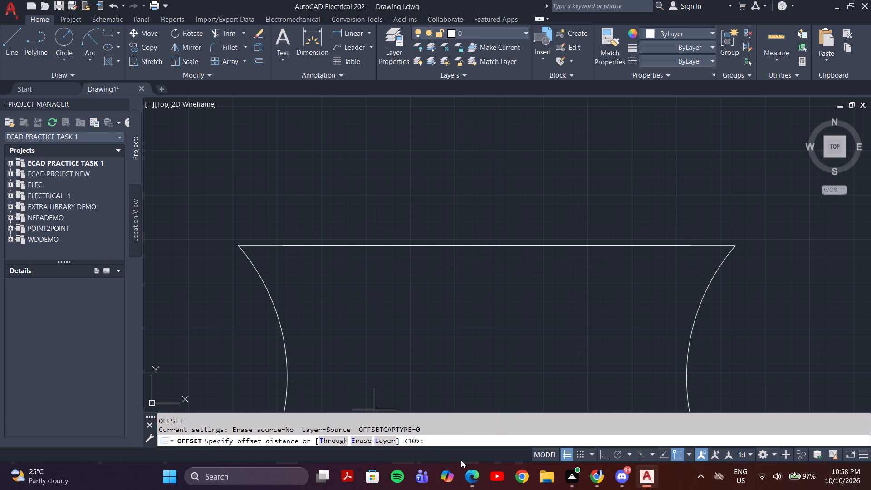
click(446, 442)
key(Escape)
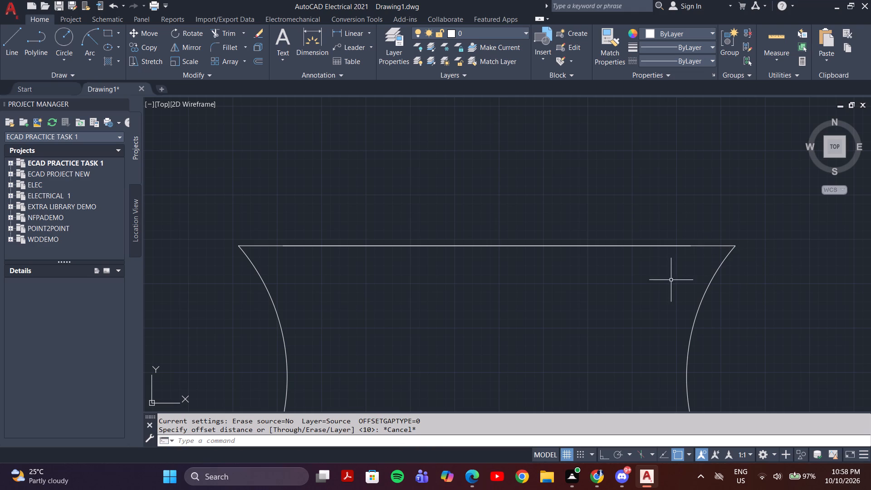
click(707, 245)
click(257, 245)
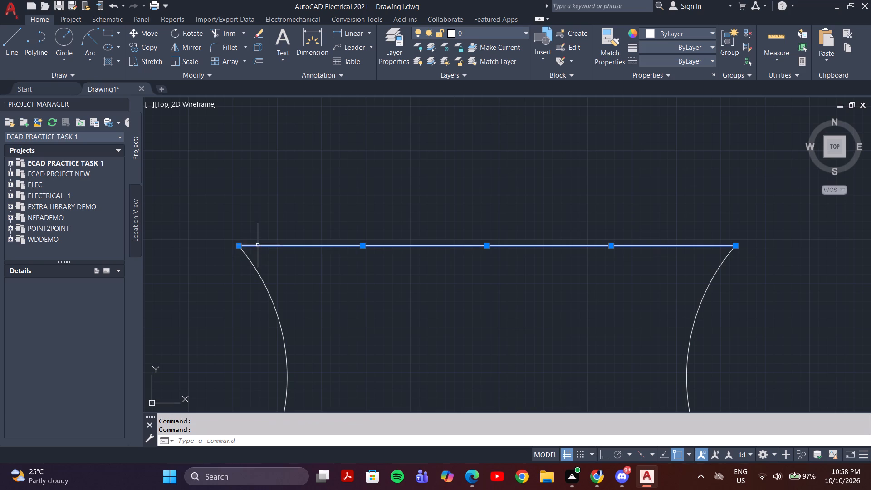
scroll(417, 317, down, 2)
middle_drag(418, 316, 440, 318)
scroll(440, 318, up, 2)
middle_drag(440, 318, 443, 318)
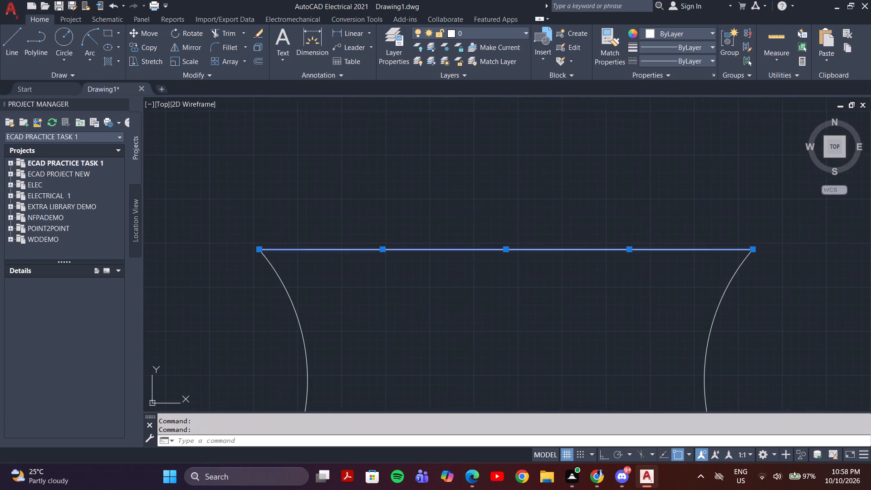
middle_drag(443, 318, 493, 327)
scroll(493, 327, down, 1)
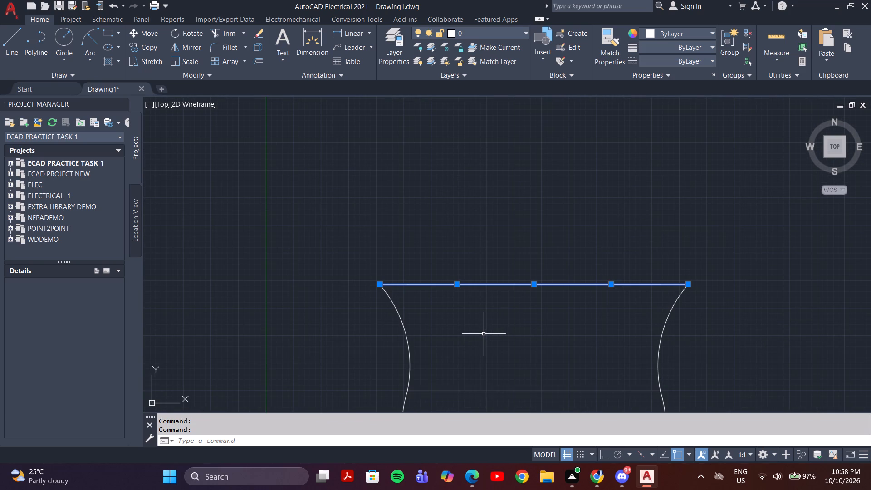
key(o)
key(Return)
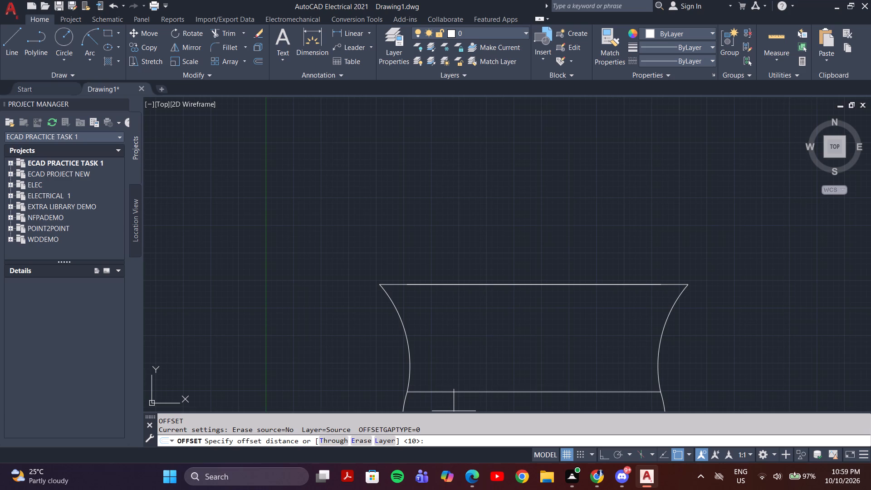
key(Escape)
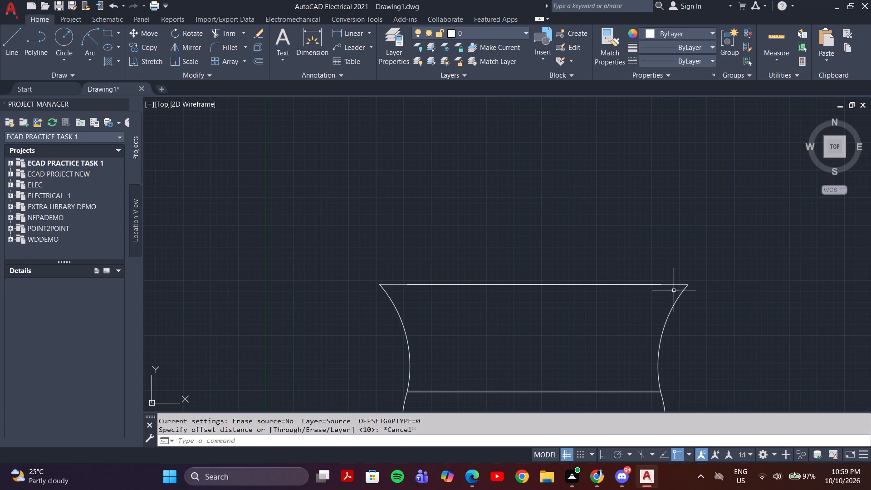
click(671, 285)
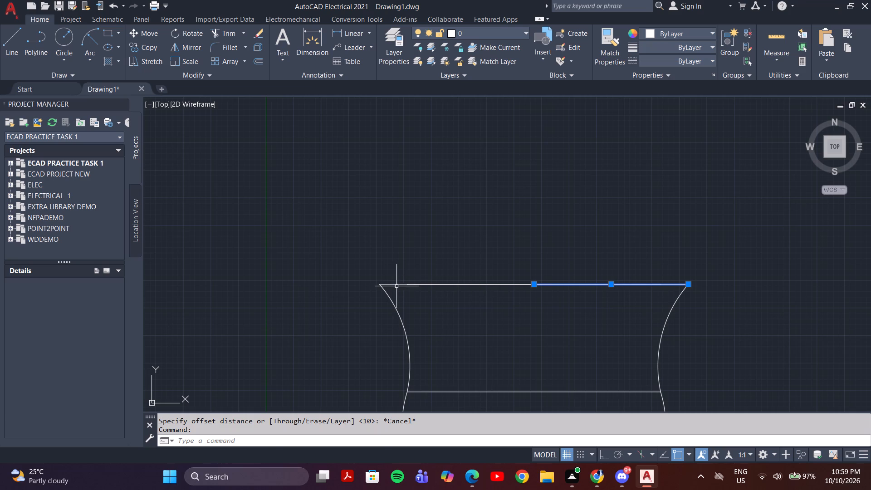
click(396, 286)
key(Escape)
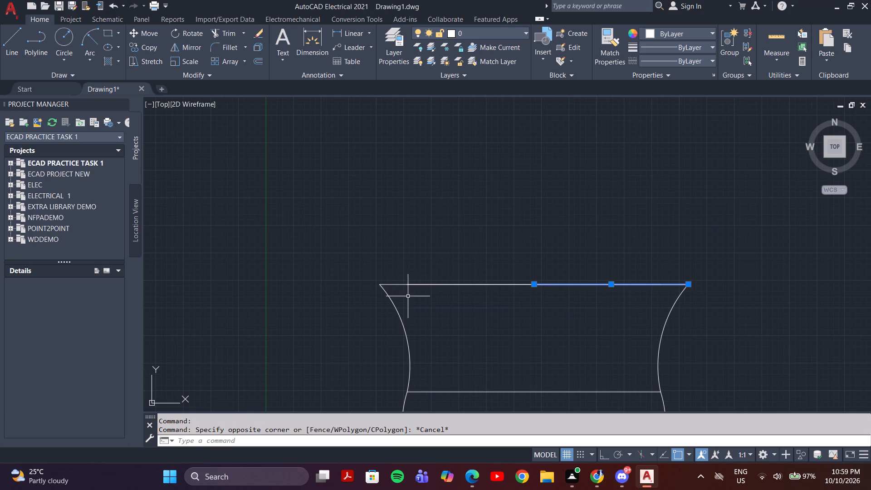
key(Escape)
Offset both halves of the flared section's top line 6 mm upward.
key(o)
key(Return)
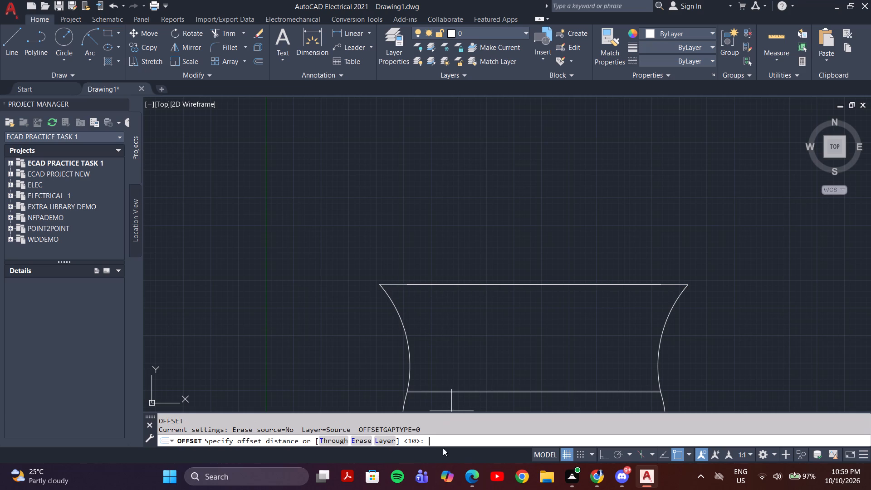
key(6)
key(Return)
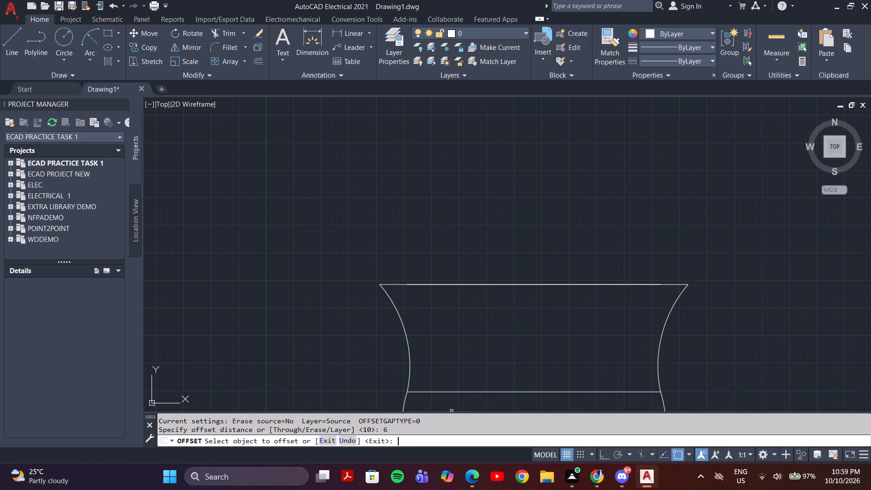
click(397, 283)
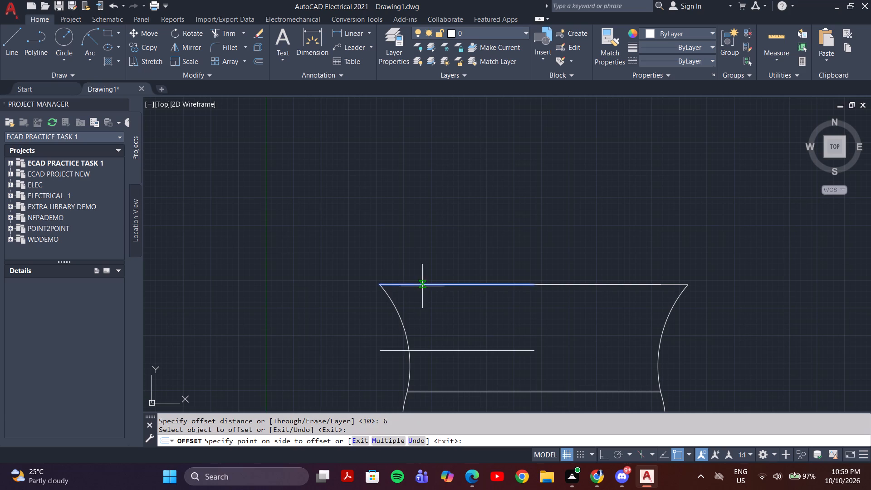
click(612, 242)
click(676, 284)
click(669, 262)
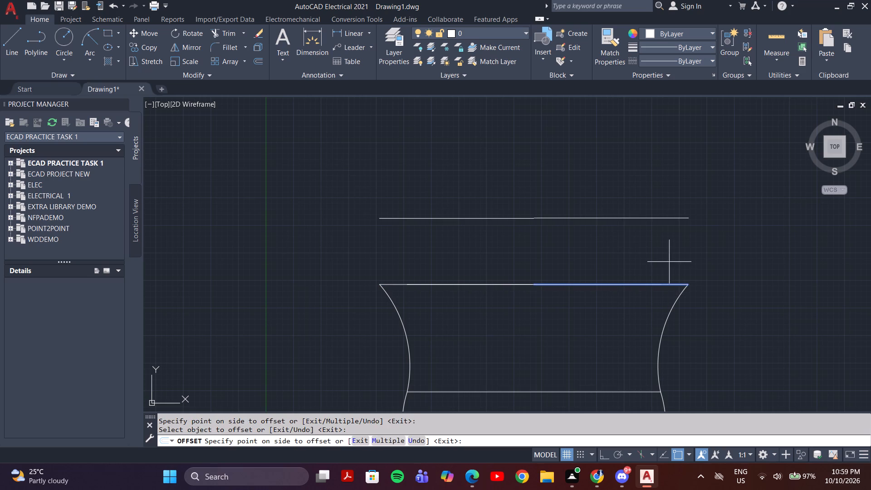
key(Escape)
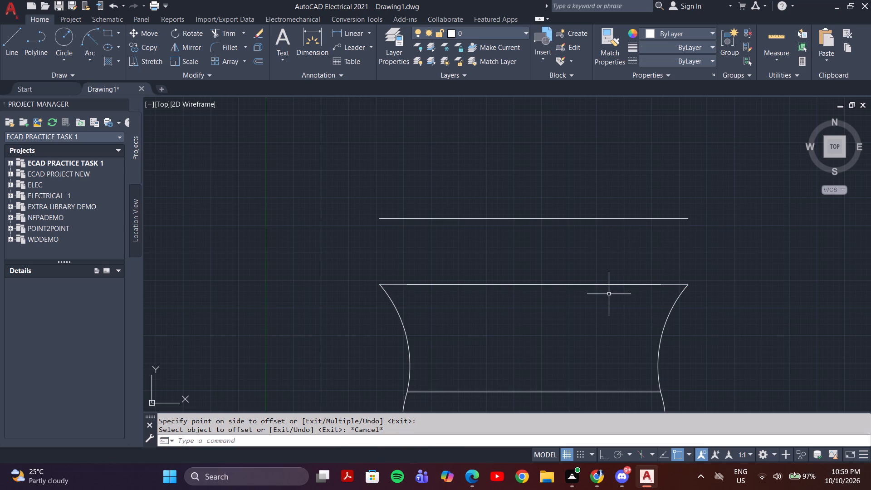
Draw an outward-bulging Start, End, Radius arc of radius 6.15 joining the left ends of the top two horizontal lines.
key(l)
key(Return)
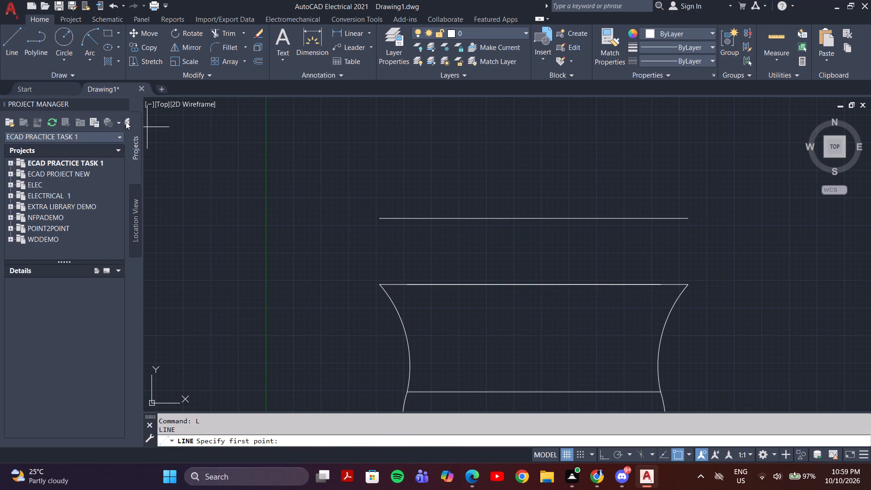
click(91, 44)
click(92, 59)
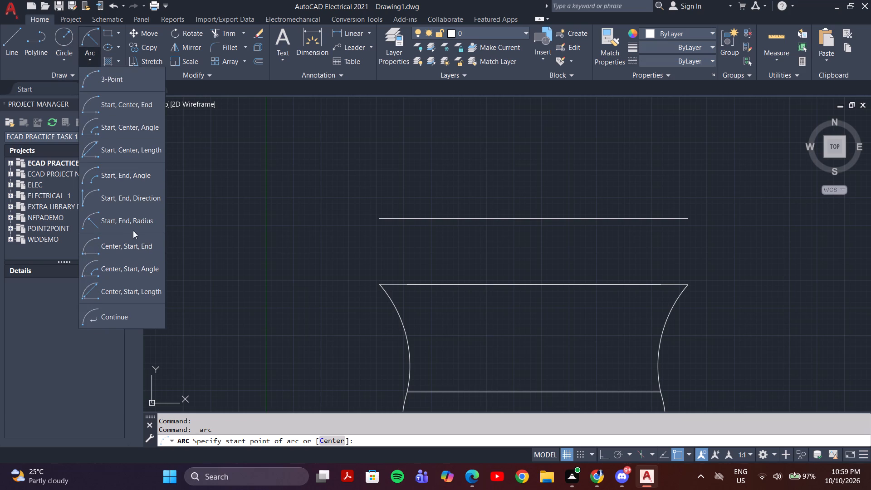
click(134, 227)
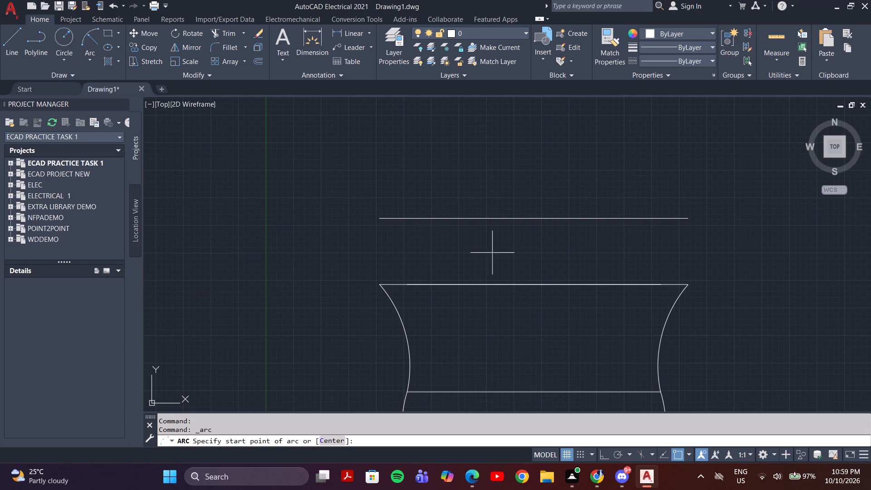
click(380, 219)
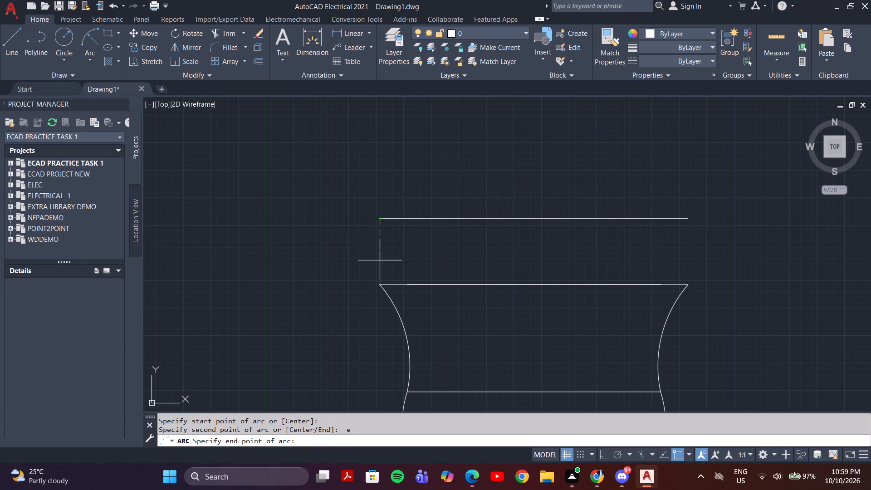
click(380, 287)
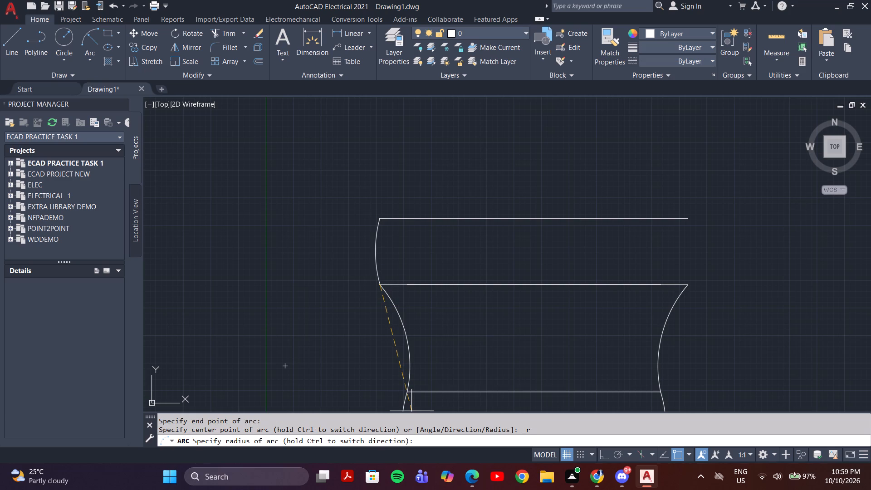
click(421, 438)
text(6.15)
key(Return)
Mirror the new left arc about the figure's vertical center axis to the right side, keeping the original.
click(373, 267)
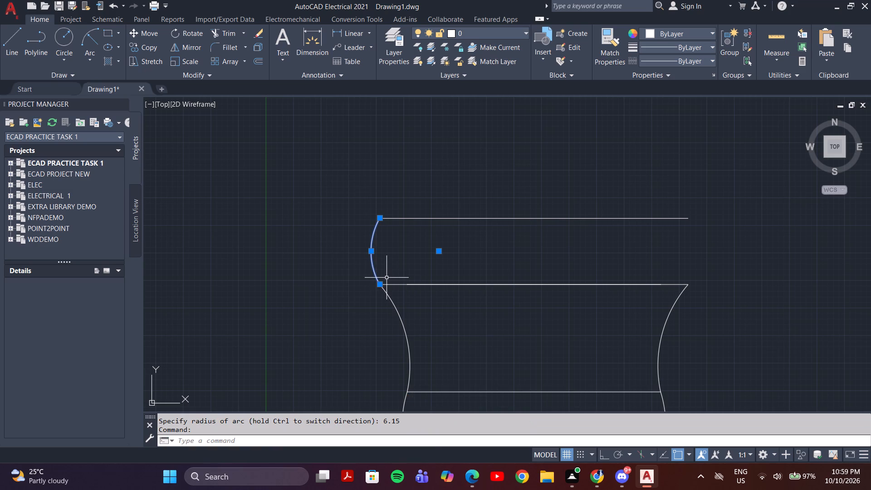
key(m)
key(i)
key(Return)
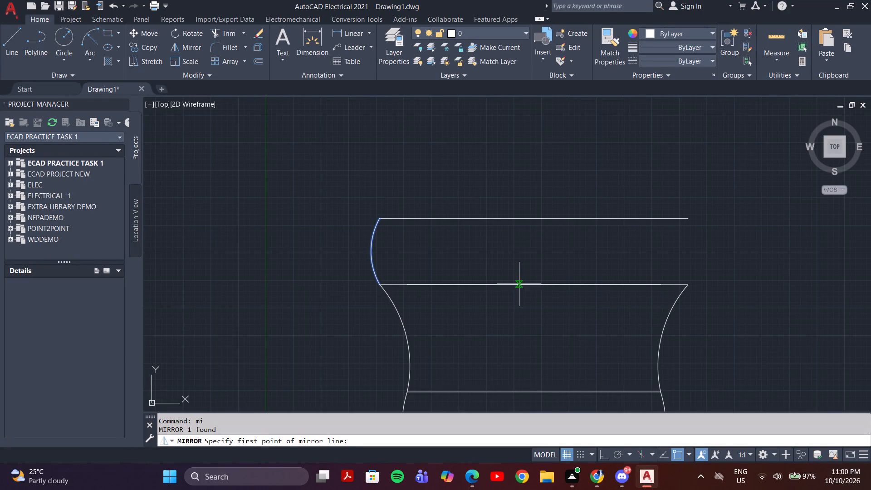
click(532, 284)
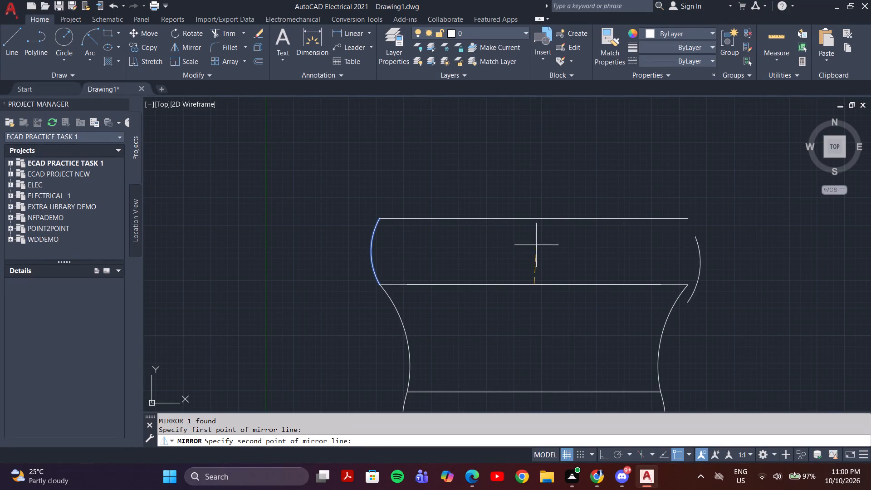
click(533, 217)
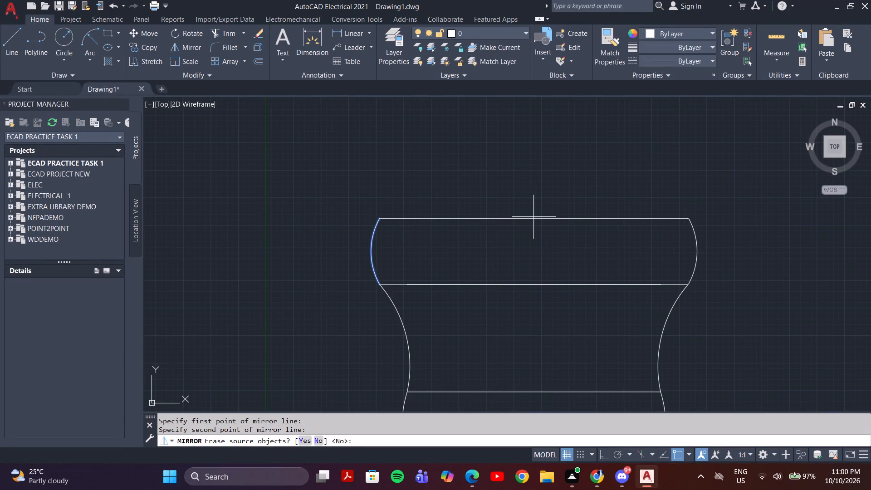
key(Return)
Copy the top band's arcs and horizontal lines upward, from its lower-left corner to its upper-left corner, stacking an identical band above.
scroll(561, 243, down, 2)
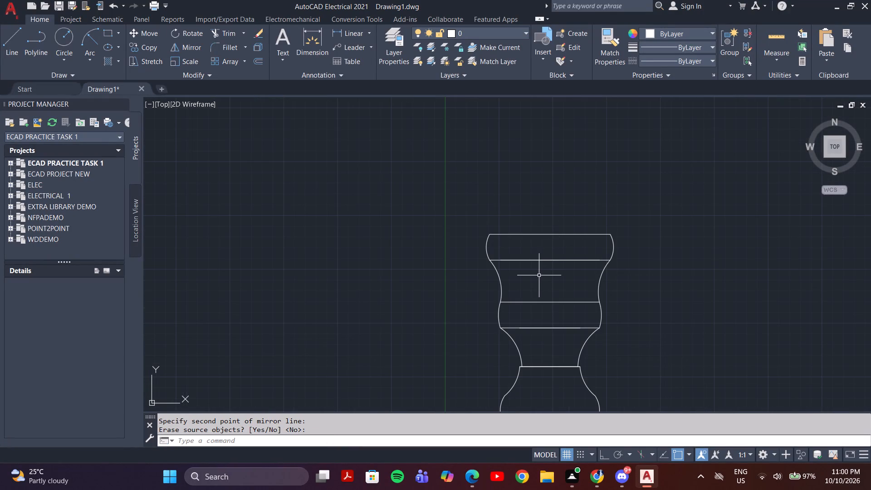
middle_drag(536, 275, 520, 300)
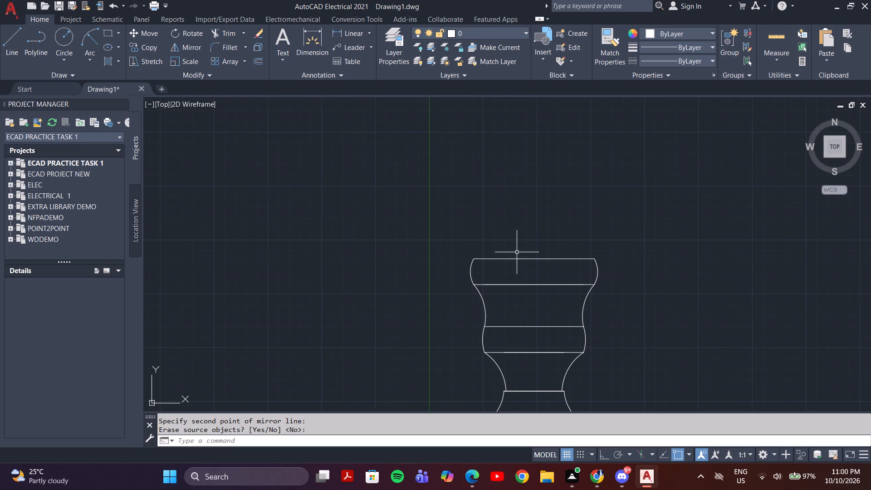
click(629, 249)
click(447, 276)
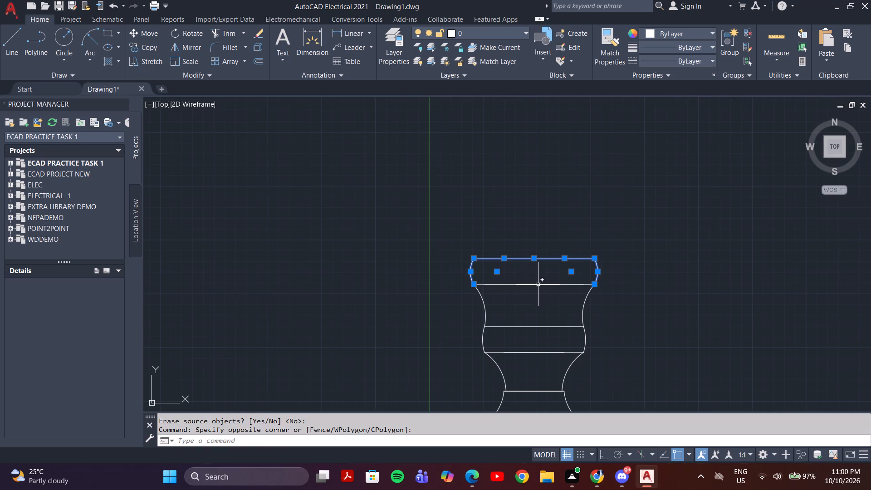
click(538, 284)
click(503, 286)
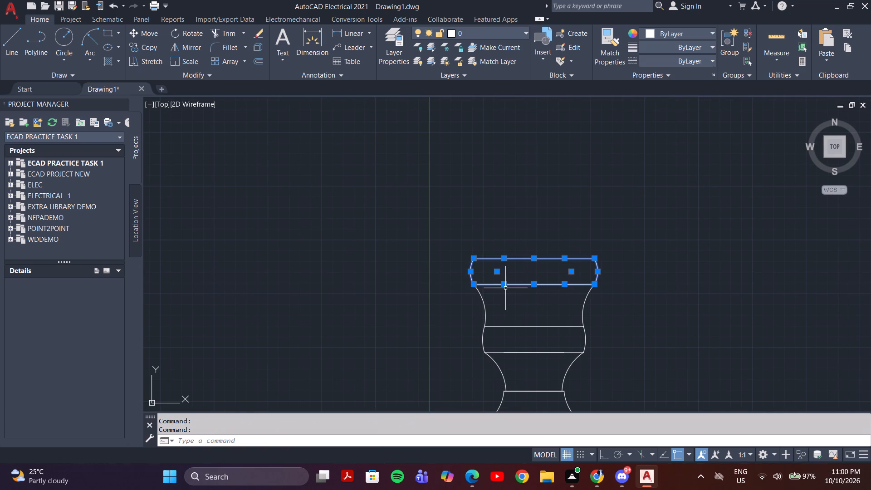
key(c)
key(o)
key(Return)
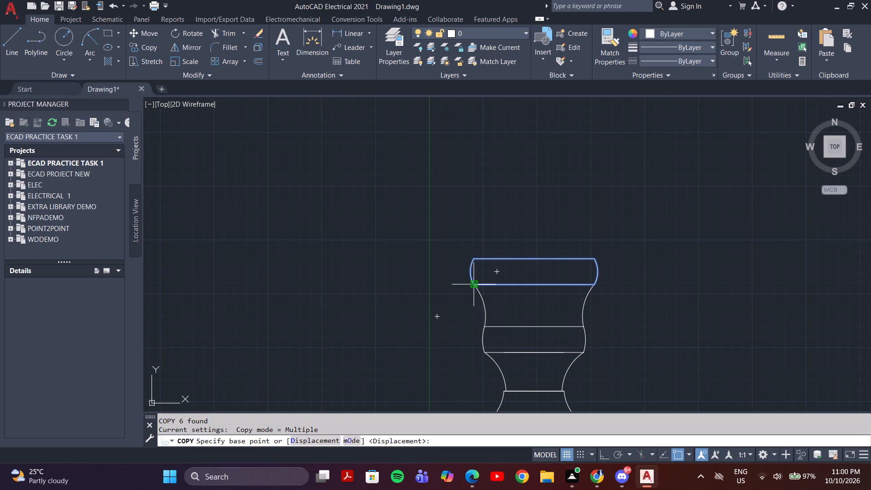
scroll(474, 285, up, 3)
click(468, 283)
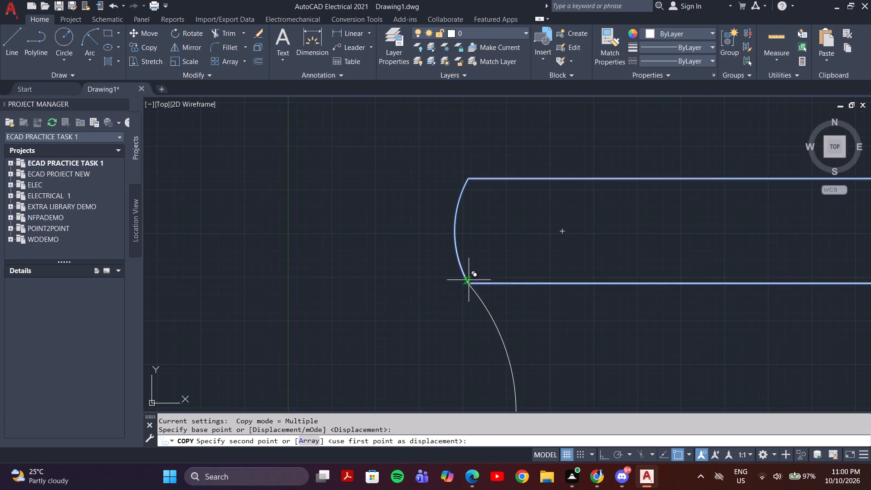
scroll(464, 181, up, 3)
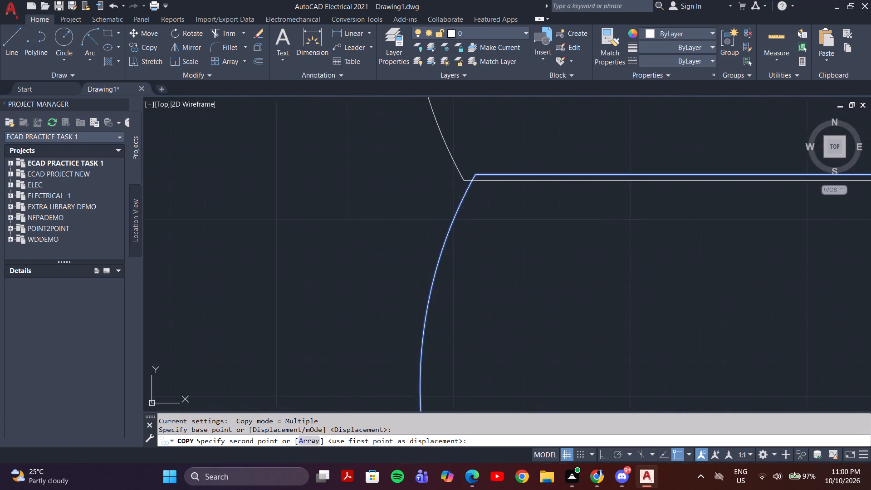
scroll(464, 181, up, 1)
click(481, 169)
scroll(517, 232, down, 4)
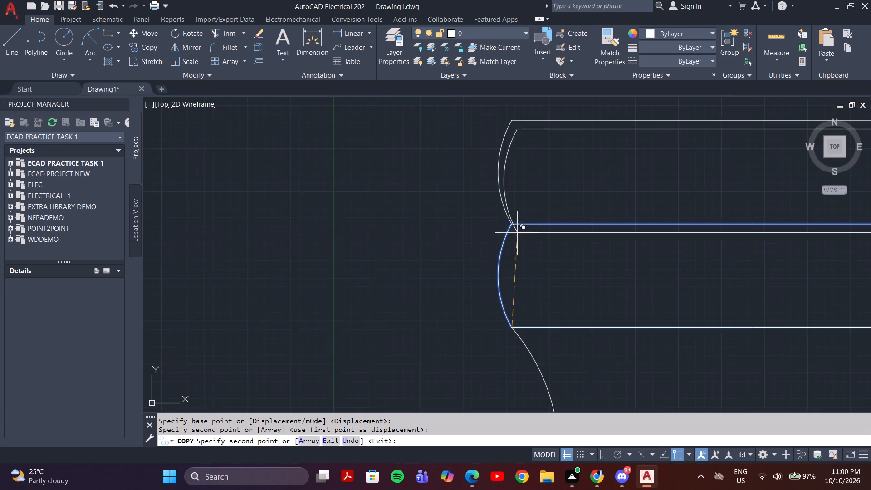
scroll(558, 236, down, 1)
middle_drag(558, 237, 354, 269)
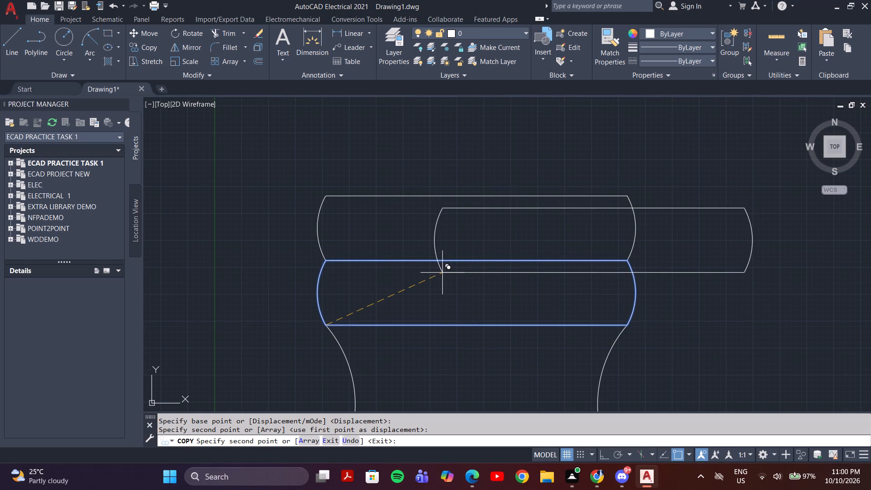
key(Escape)
Examine the whole vase-like figure from the rectangular base to the two stacked top bands.
scroll(428, 284, down, 3)
middle_drag(431, 289, 436, 268)
scroll(439, 328, up, 3)
scroll(424, 283, down, 1)
scroll(433, 330, down, 2)
middle_drag(430, 345, 431, 332)
scroll(430, 353, up, 3)
middle_drag(423, 353, 440, 328)
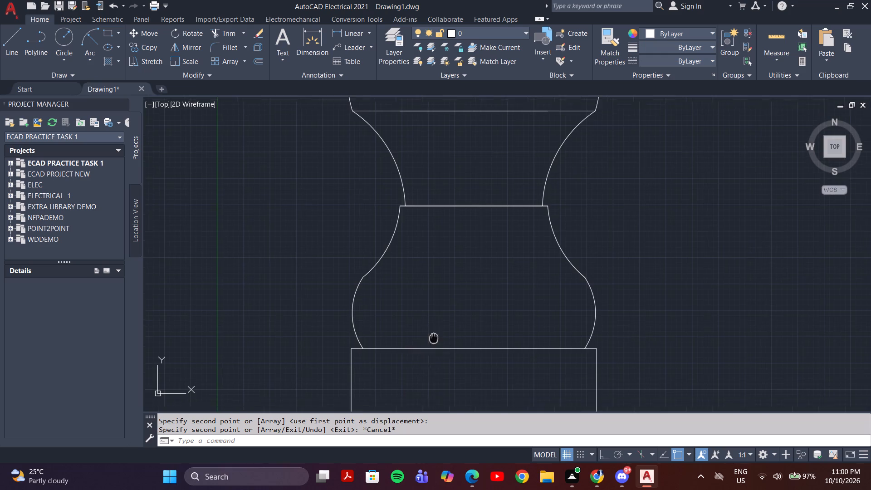
middle_drag(440, 328, 453, 303)
scroll(441, 329, down, 2)
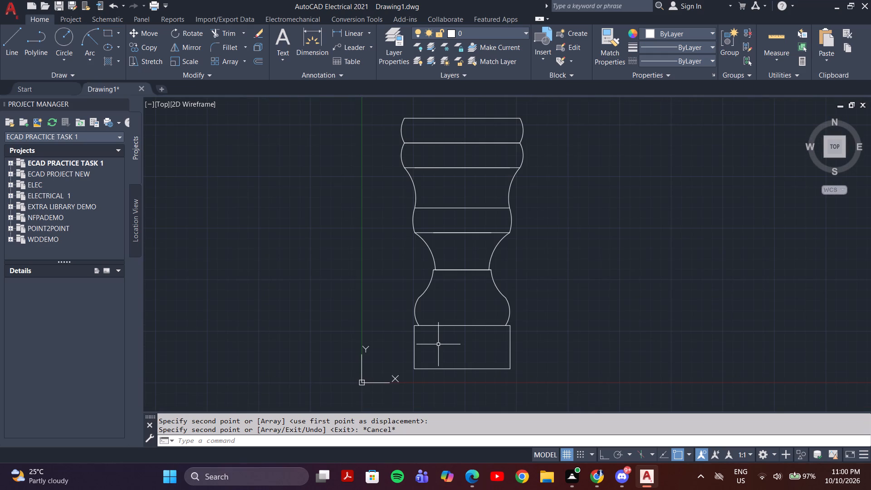
scroll(440, 344, down, 1)
middle_drag(440, 344, 458, 328)
scroll(458, 328, up, 2)
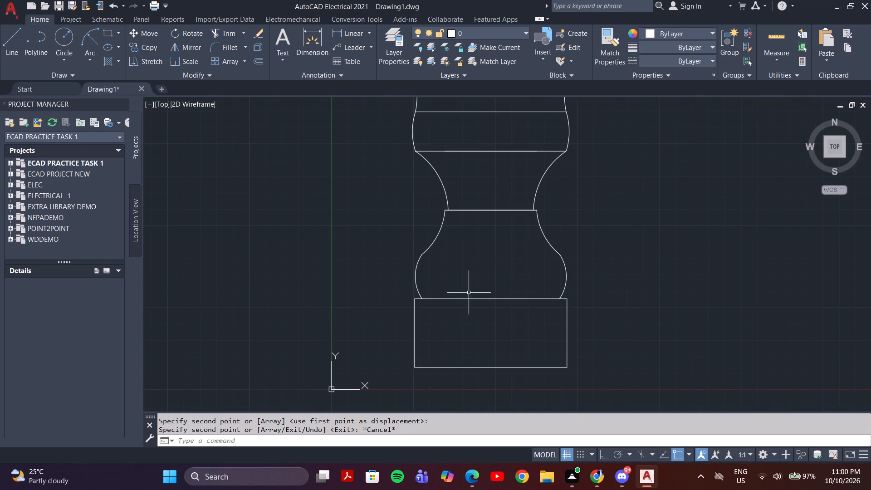
scroll(538, 245, down, 1)
middle_drag(529, 248, 480, 328)
scroll(480, 316, down, 2)
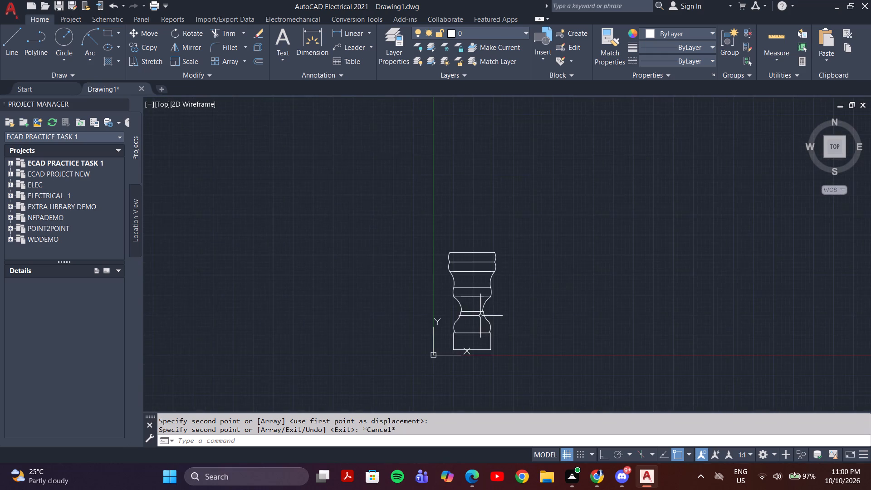
scroll(480, 315, up, 2)
scroll(456, 268, up, 2)
scroll(456, 268, down, 2)
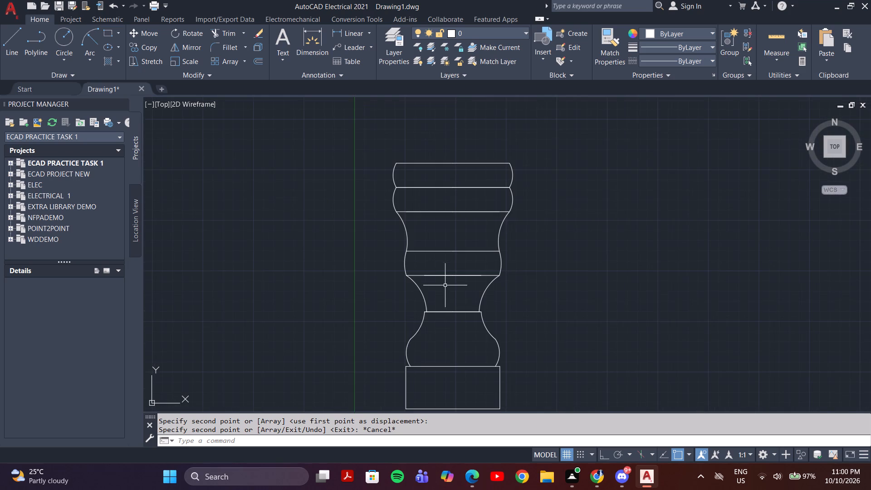
scroll(441, 290, down, 1)
middle_drag(464, 257, 471, 244)
scroll(461, 272, up, 1)
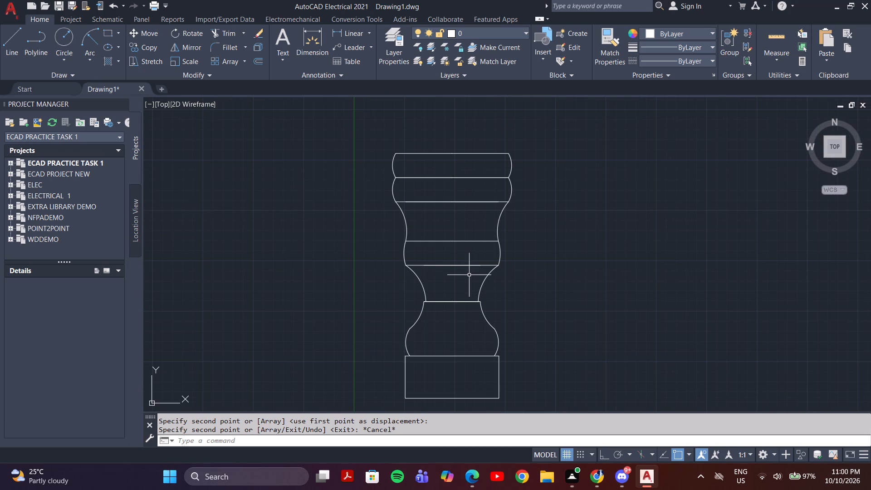
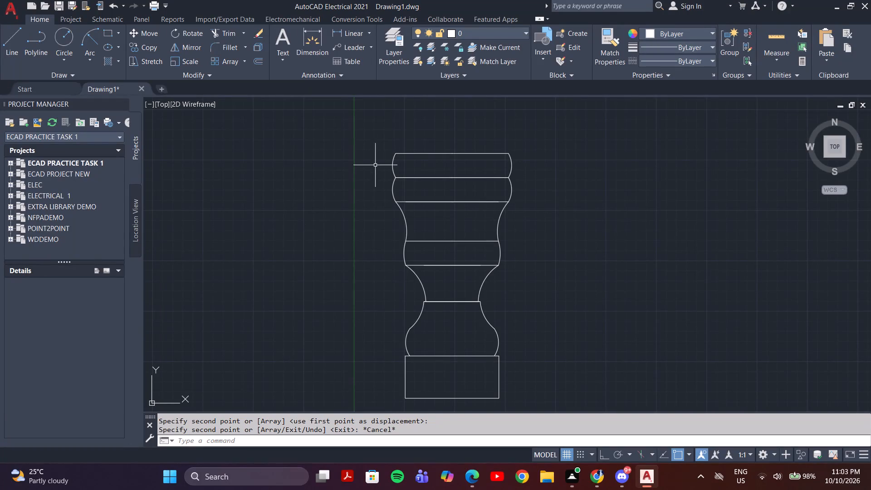
Select the entire vase-like figure, from the rectangular base up to the topmost bulging band.
middle_drag(521, 208, 489, 196)
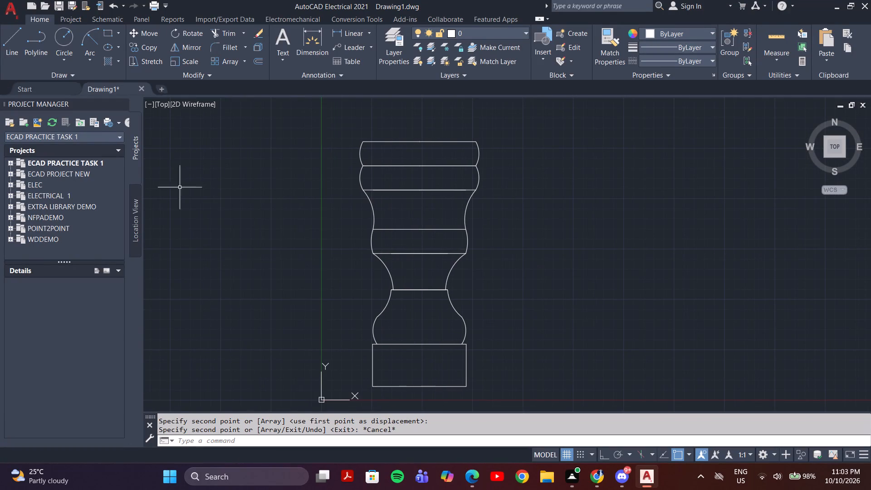
click(492, 107)
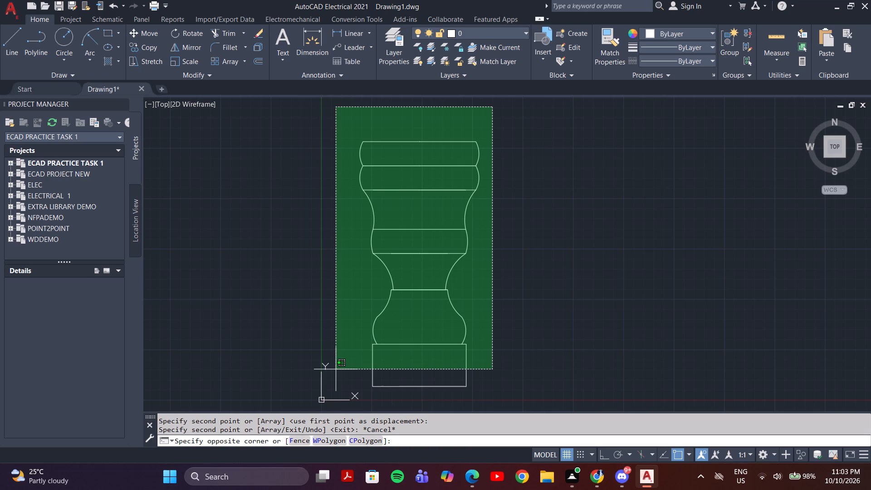
click(362, 398)
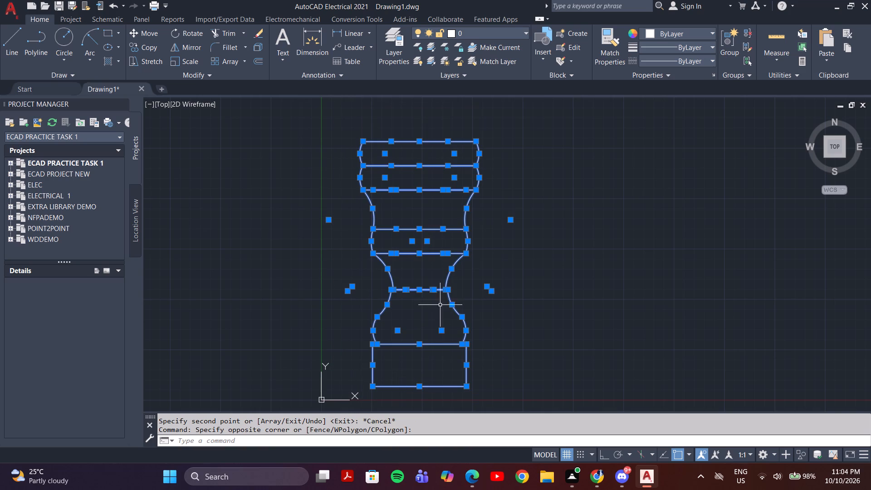
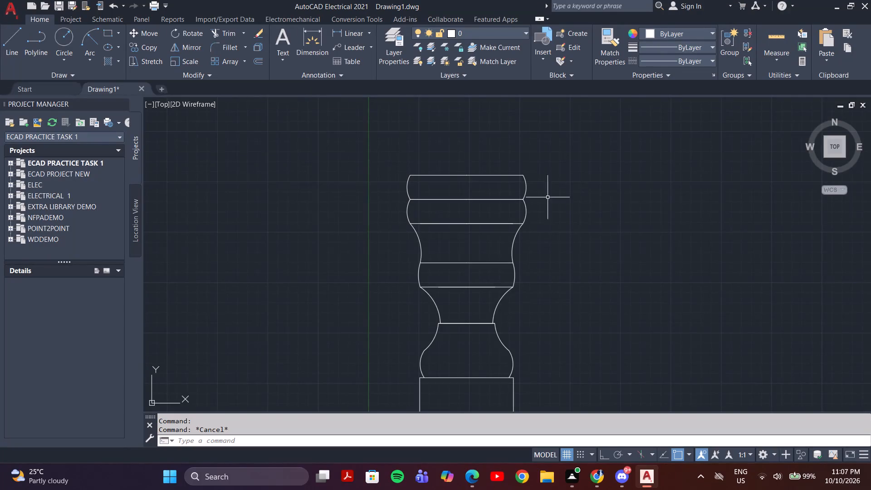
Hatch the second bulging band from the top and the middle bulging band with the NET pattern at scale 4.
middle_drag(543, 208, 543, 188)
click(553, 139)
click(395, 407)
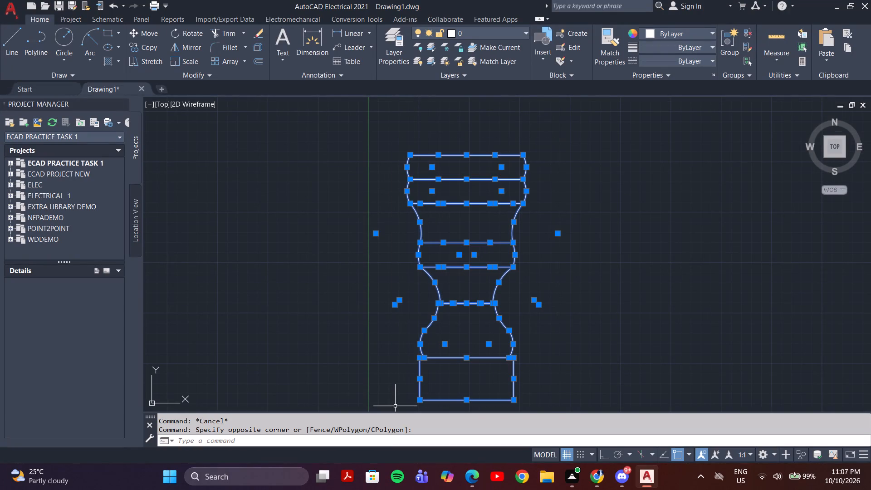
key(h)
key(Return)
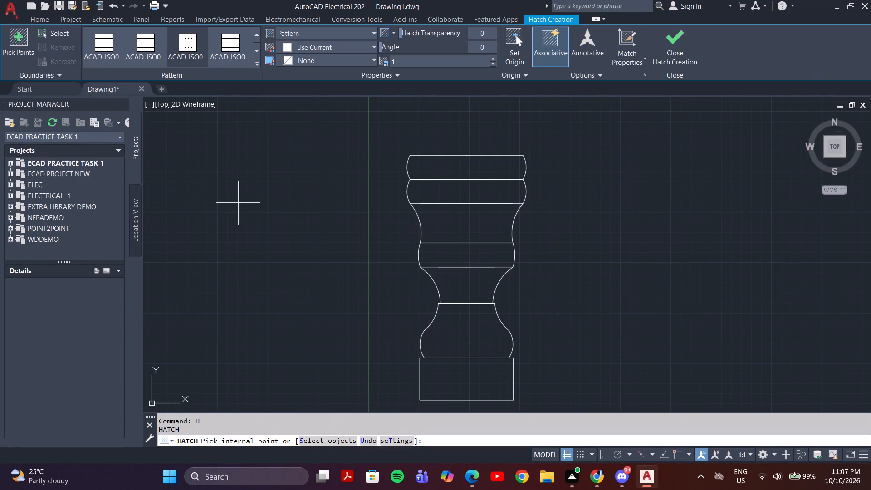
click(261, 65)
click(259, 63)
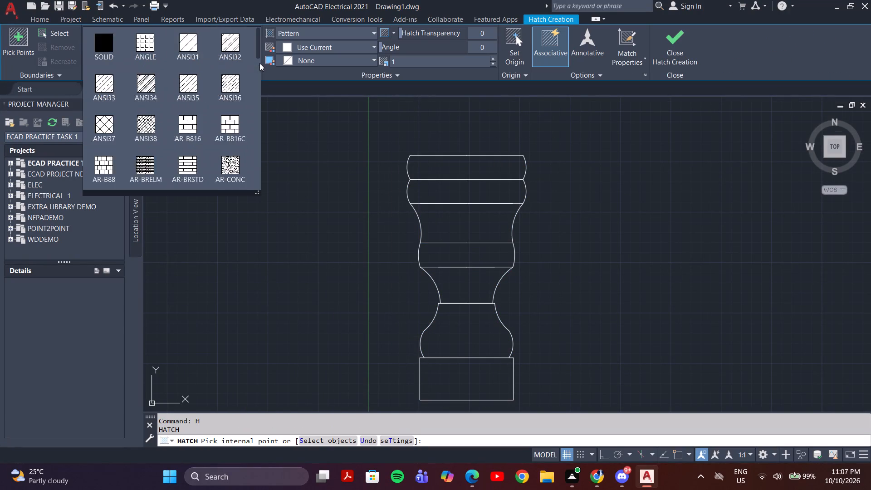
click(150, 170)
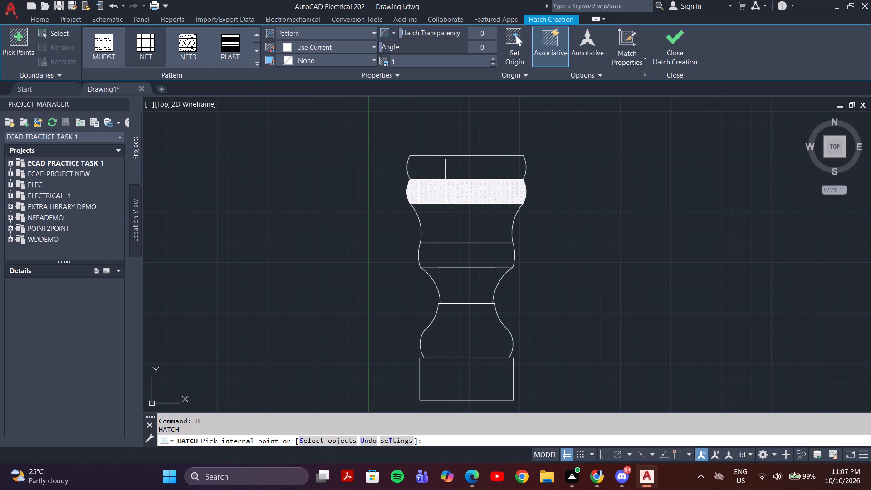
click(414, 56)
click(412, 58)
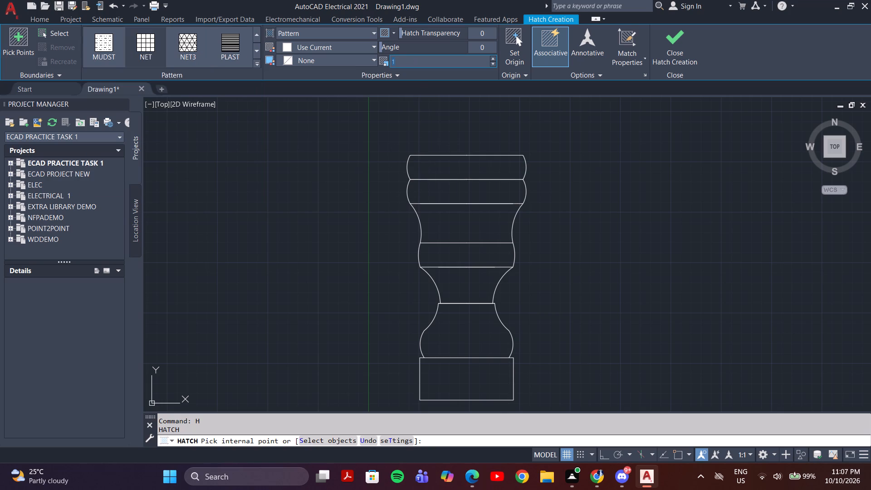
key(BackSpace)
key(4)
key(Return)
click(471, 195)
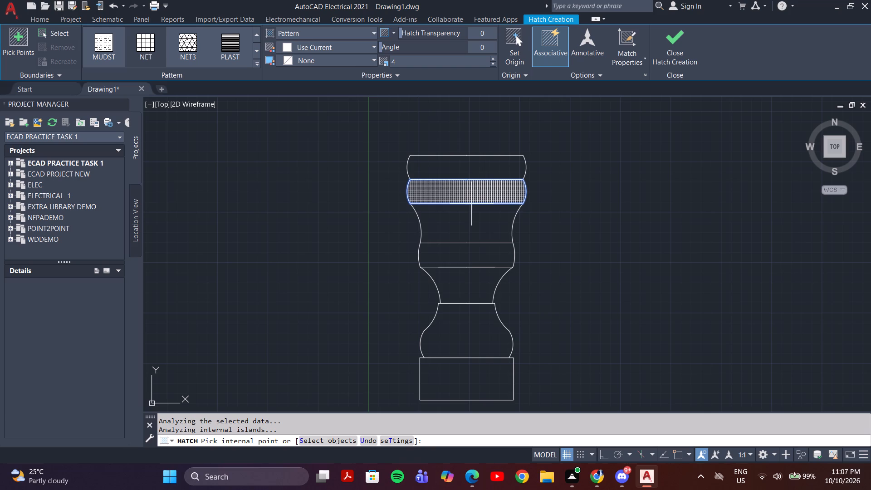
click(459, 264)
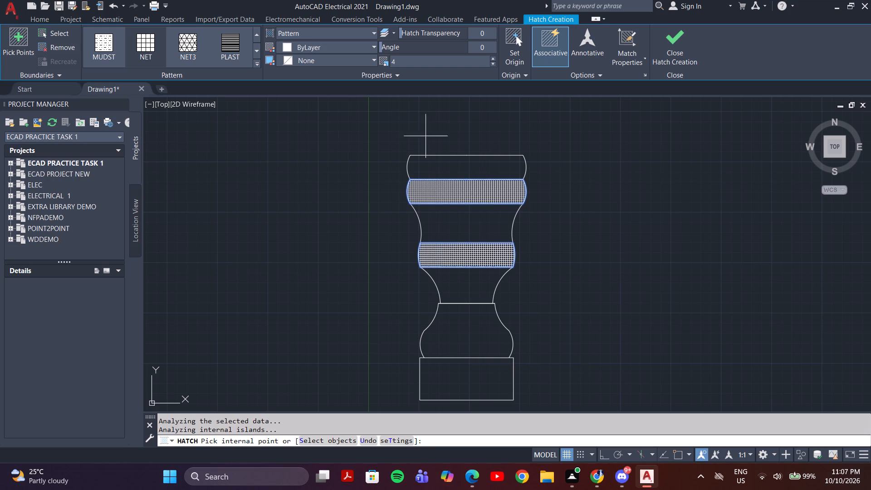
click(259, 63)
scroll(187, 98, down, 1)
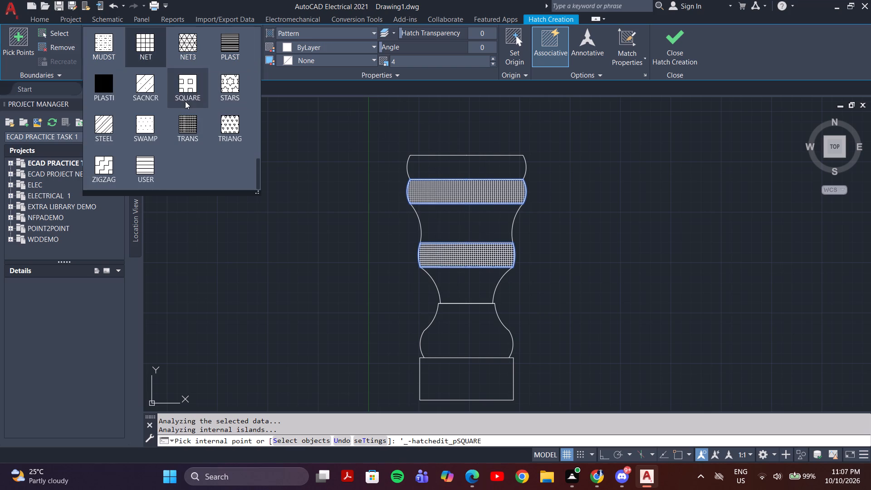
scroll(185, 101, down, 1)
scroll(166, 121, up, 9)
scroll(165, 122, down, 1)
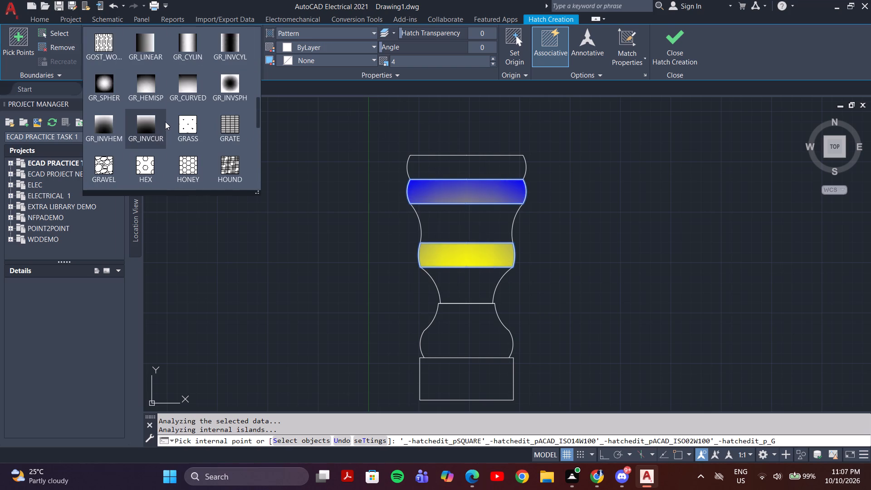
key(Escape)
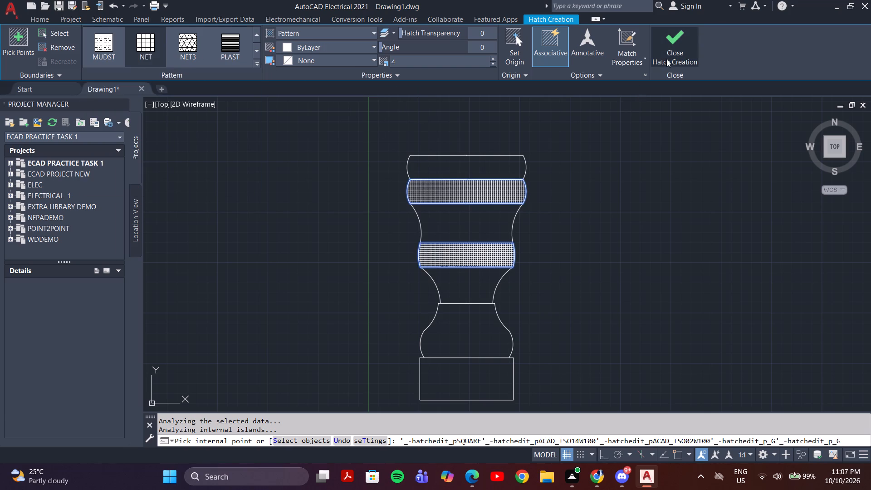
Finish the NET hatch on the two bulging bands.
click(666, 59)
Fill the concave sections above and below the middle NET band with a GR_CYLIN gradient in colours 99,100,102 and 255,255,255.
key(h)
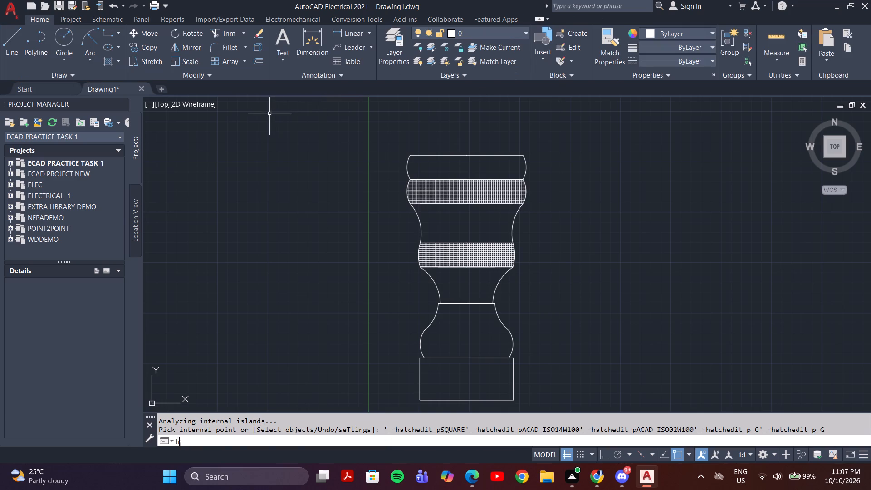
key(Return)
click(259, 63)
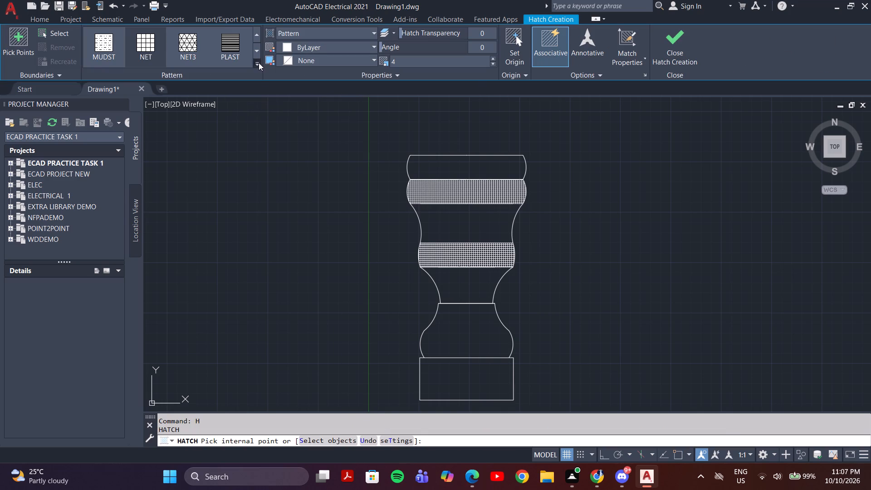
scroll(209, 113, up, 4)
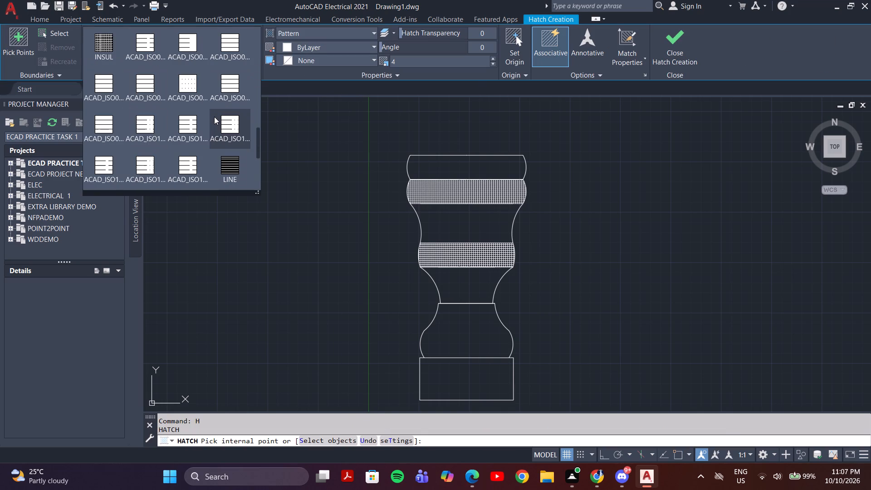
scroll(214, 117, up, 5)
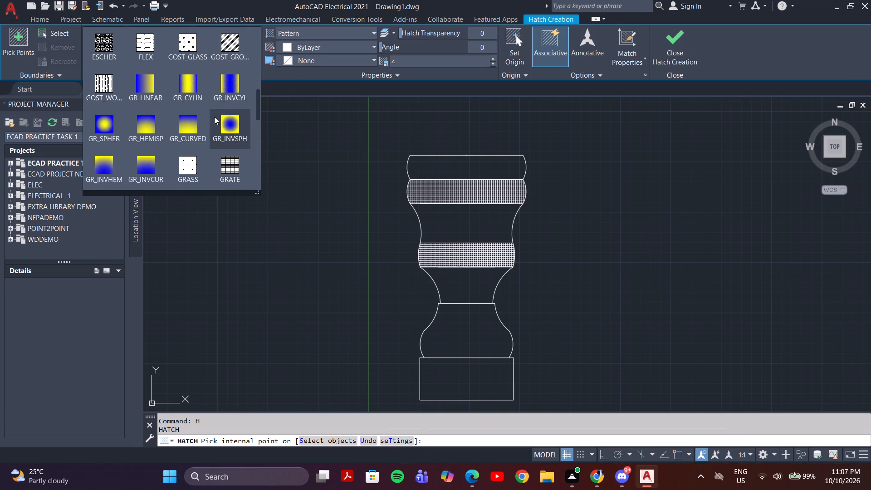
scroll(174, 86, up, 2)
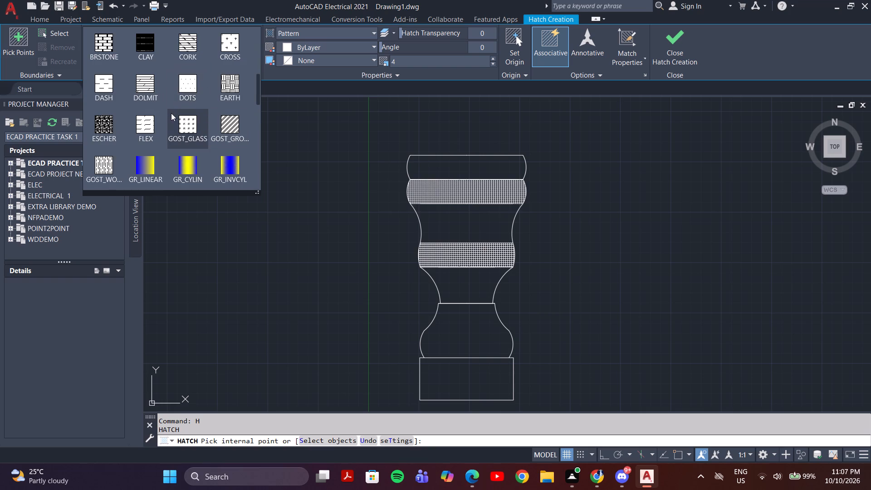
scroll(188, 118, up, 3)
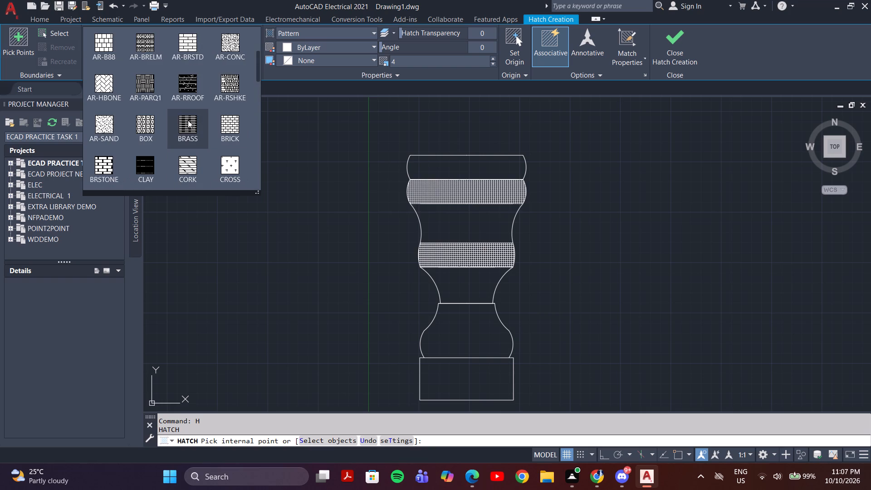
scroll(215, 89, up, 2)
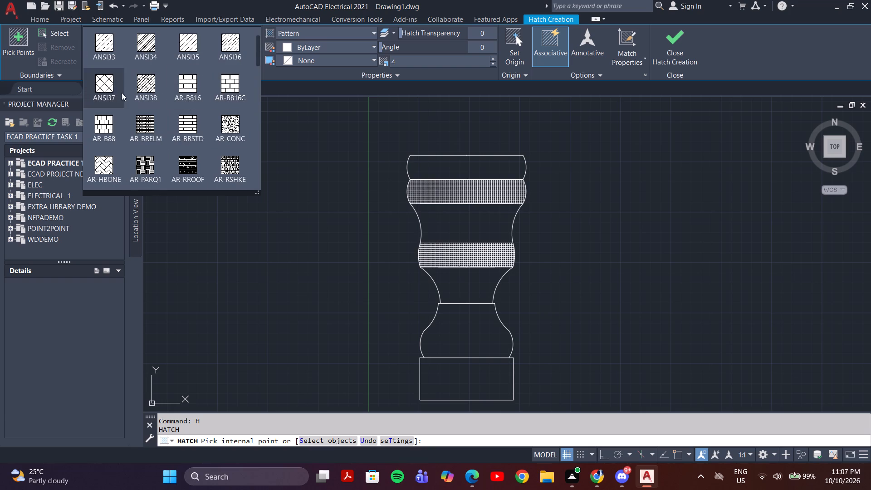
scroll(146, 78, up, 4)
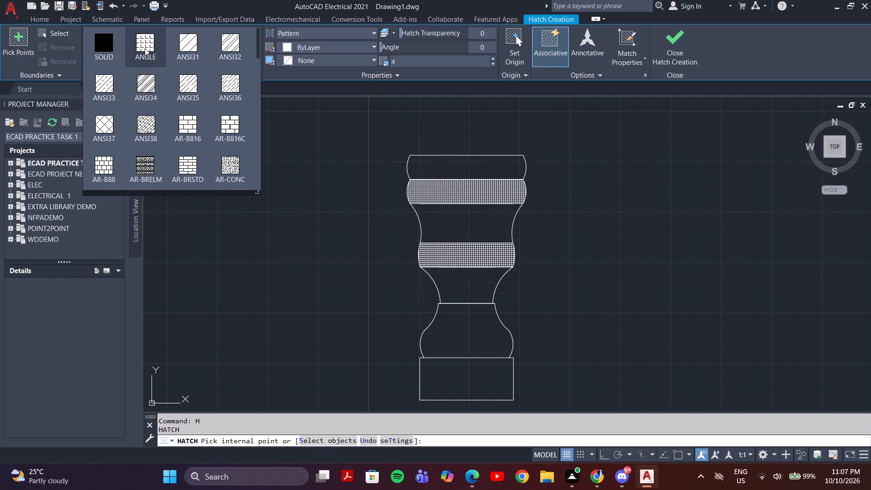
scroll(191, 94, down, 2)
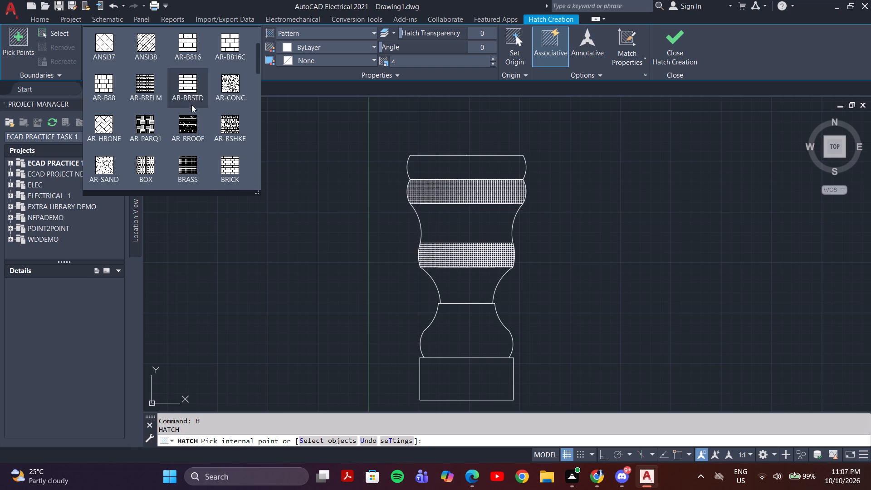
scroll(192, 110, down, 1)
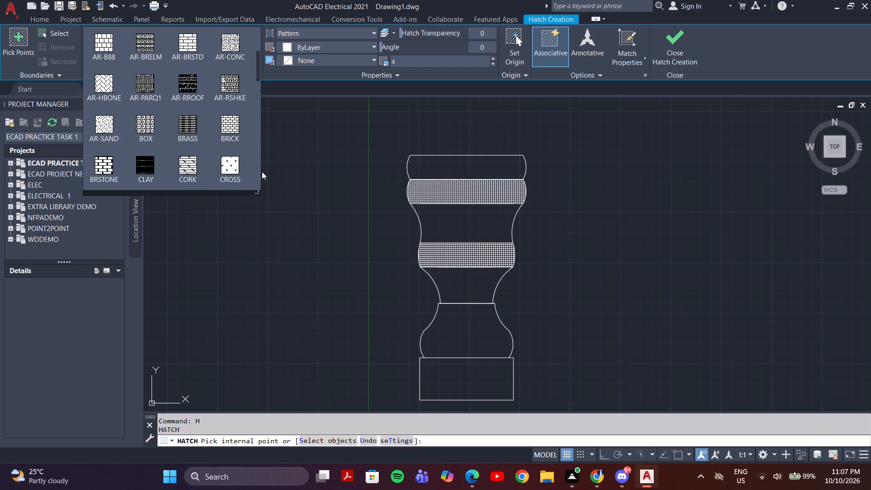
scroll(216, 169, down, 3)
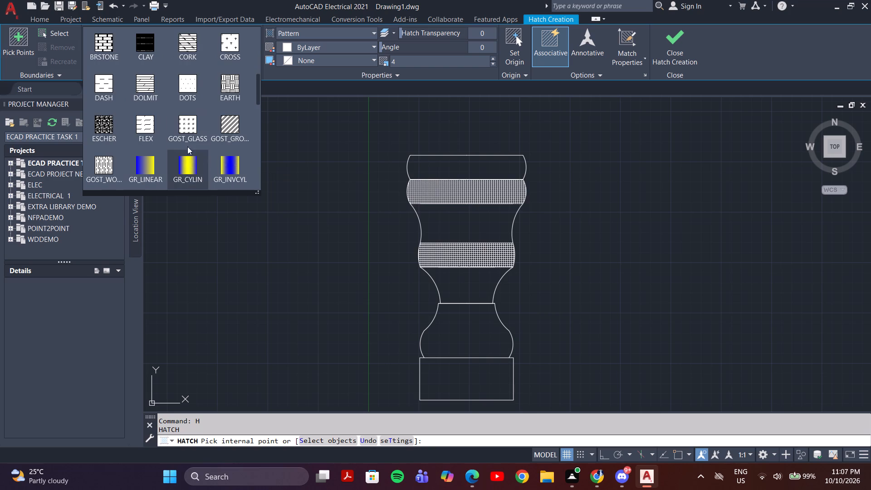
click(190, 167)
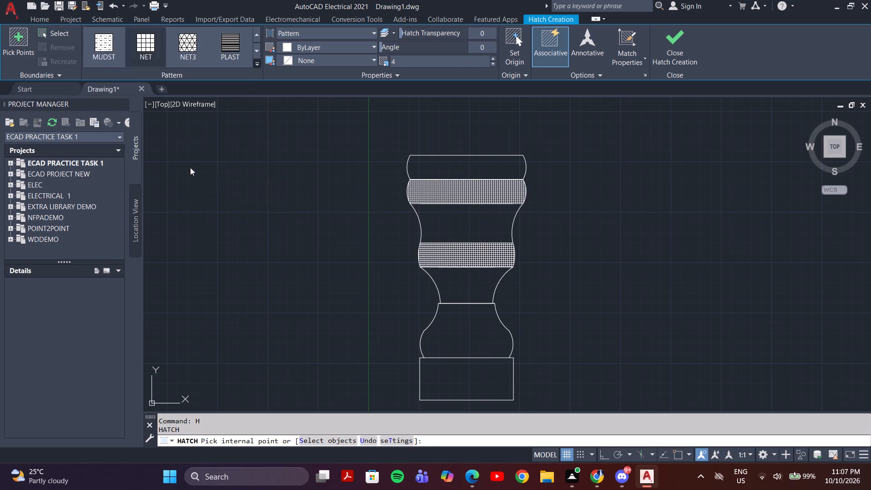
click(351, 45)
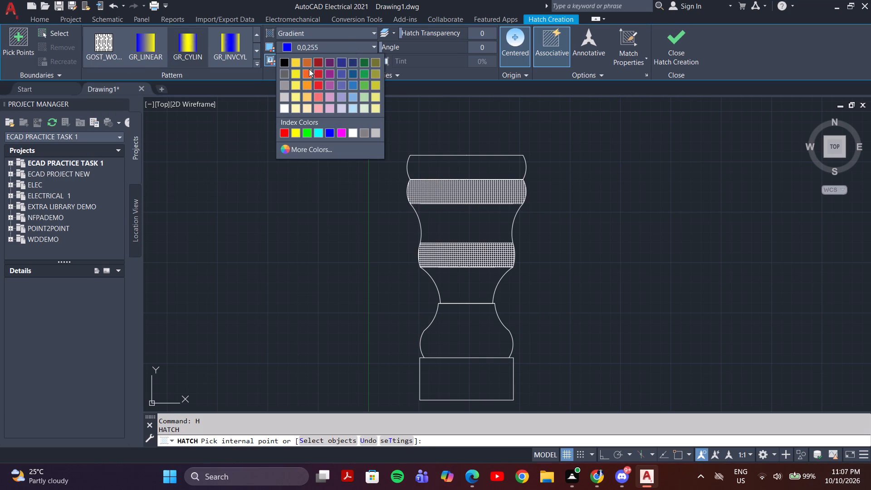
click(284, 73)
click(311, 58)
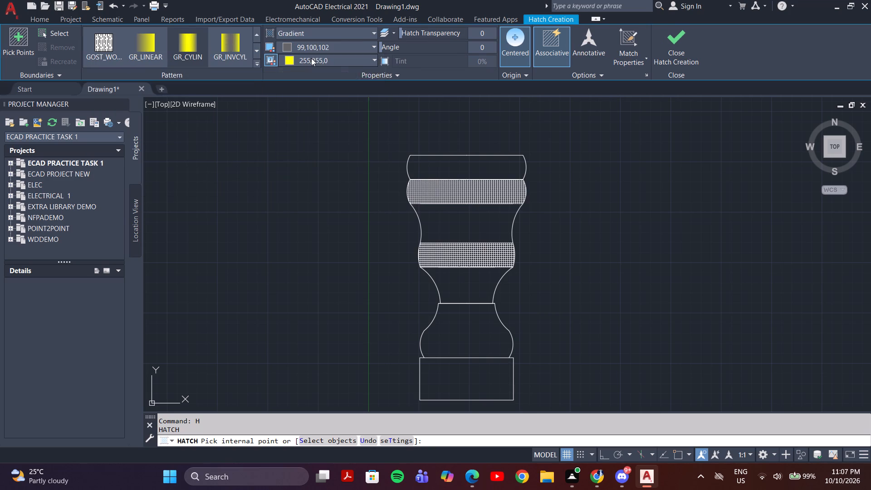
click(287, 123)
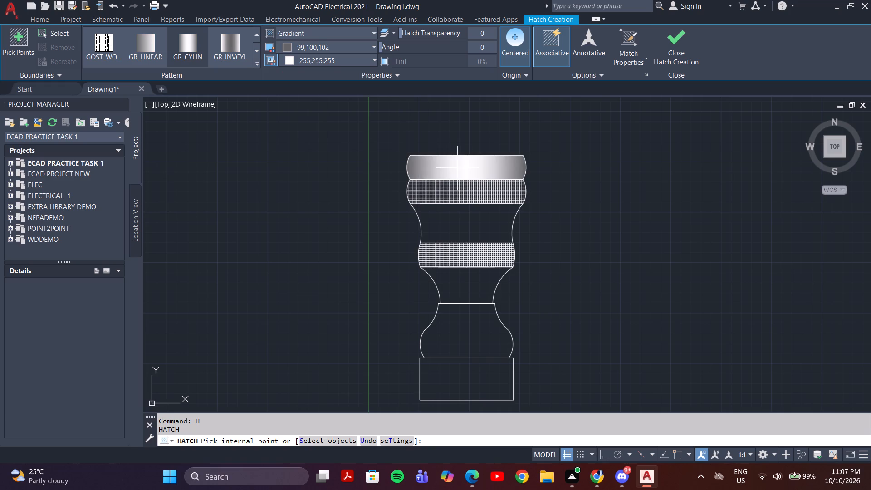
click(467, 217)
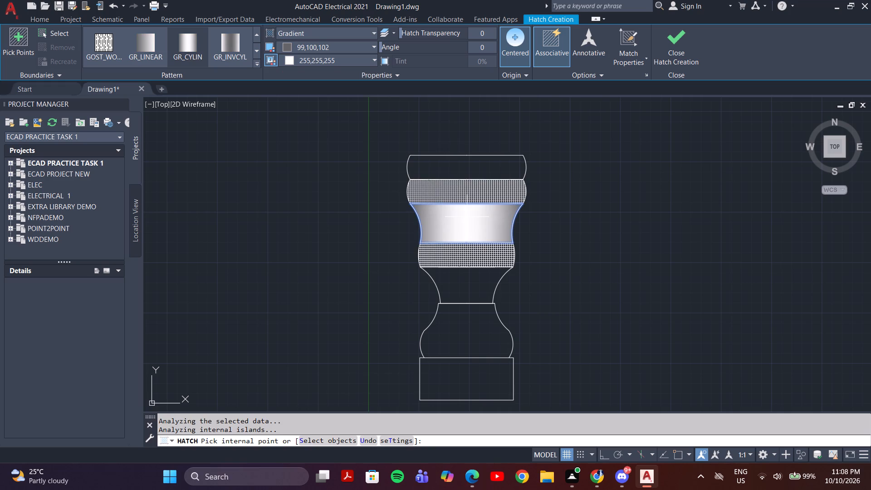
click(479, 287)
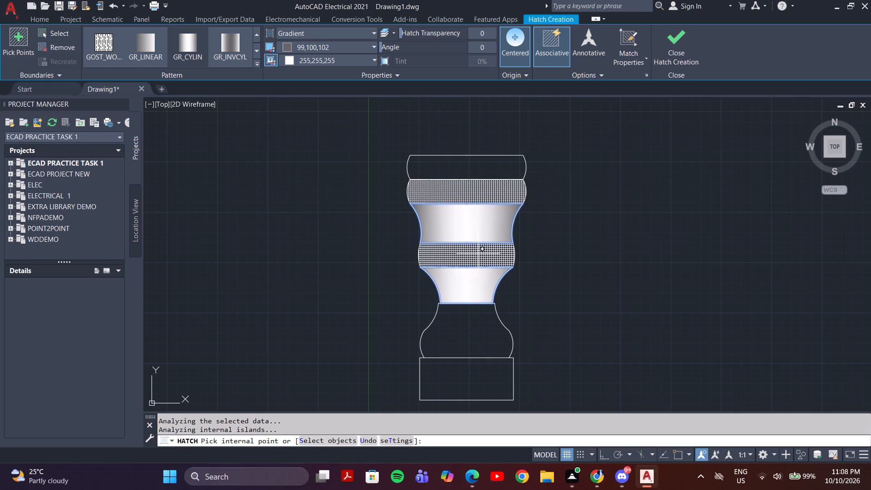
click(689, 54)
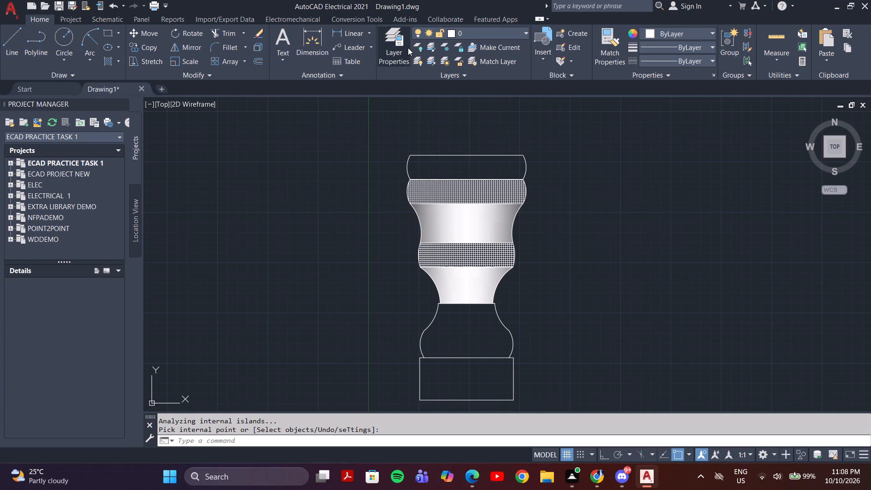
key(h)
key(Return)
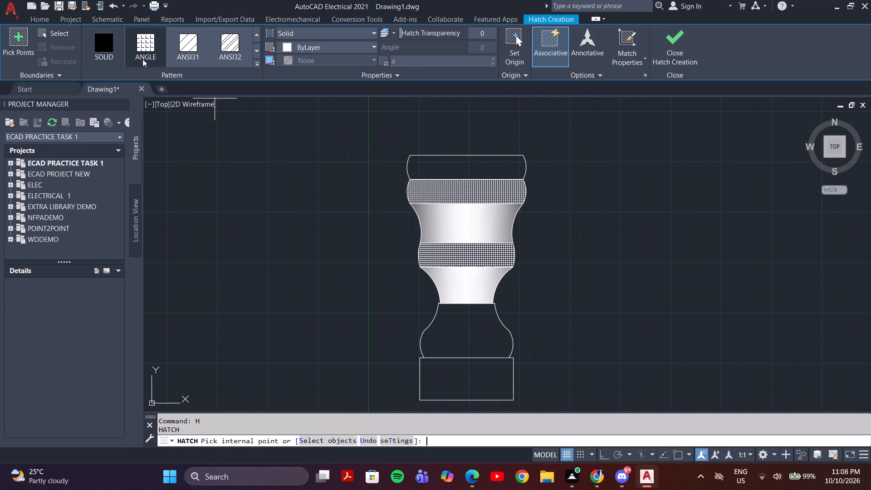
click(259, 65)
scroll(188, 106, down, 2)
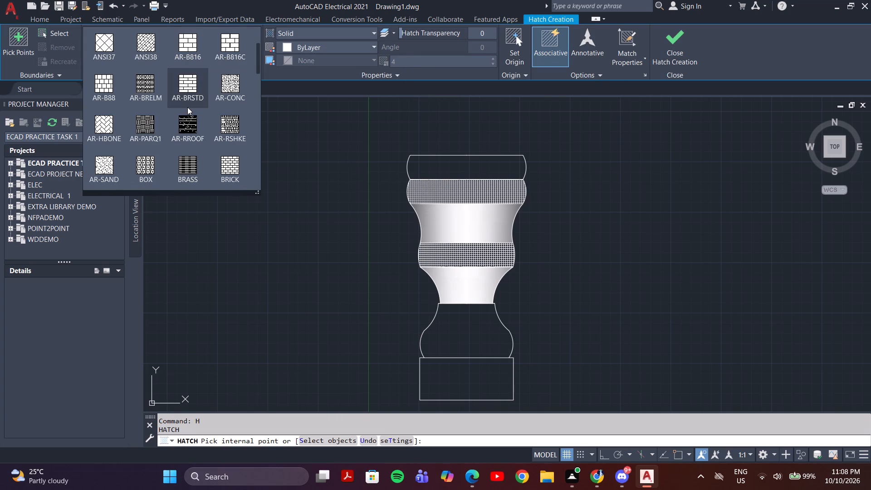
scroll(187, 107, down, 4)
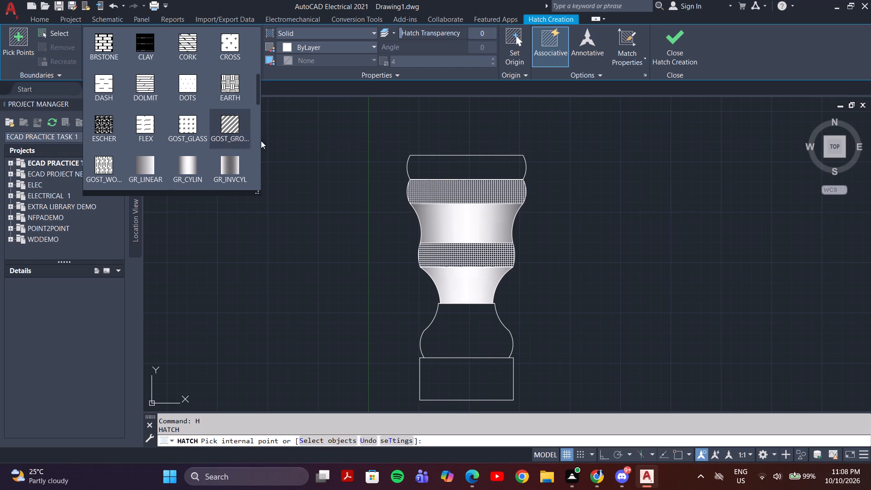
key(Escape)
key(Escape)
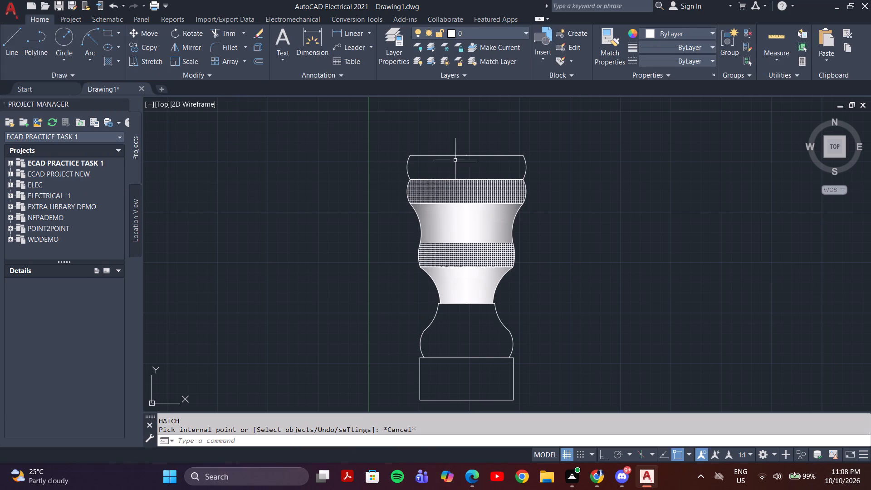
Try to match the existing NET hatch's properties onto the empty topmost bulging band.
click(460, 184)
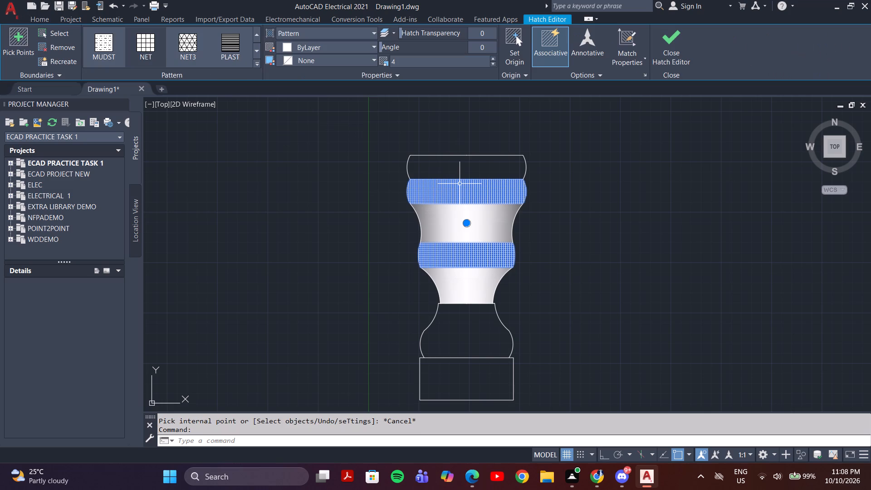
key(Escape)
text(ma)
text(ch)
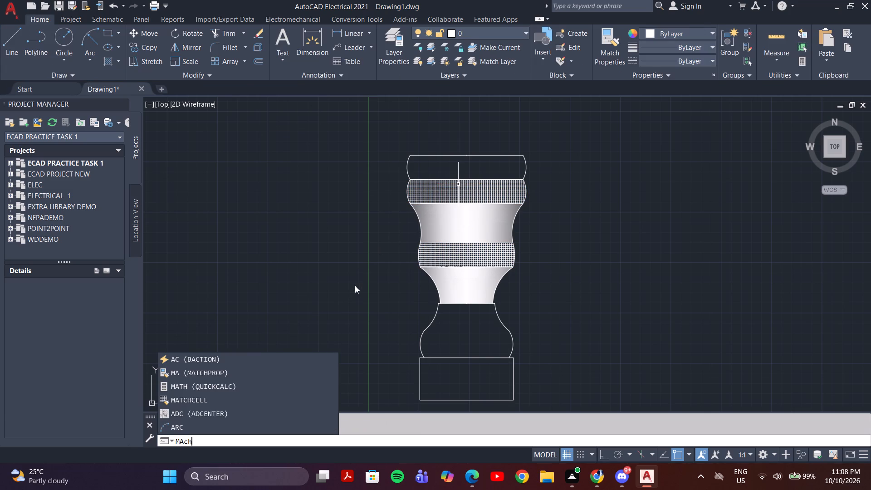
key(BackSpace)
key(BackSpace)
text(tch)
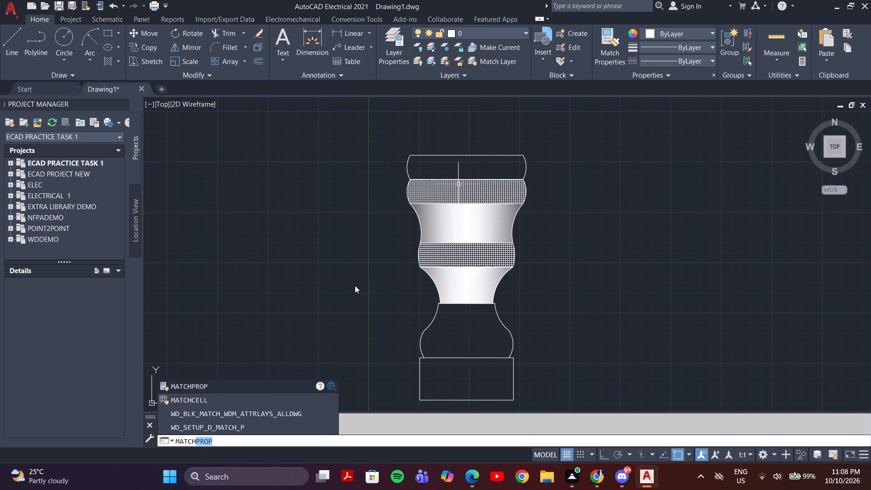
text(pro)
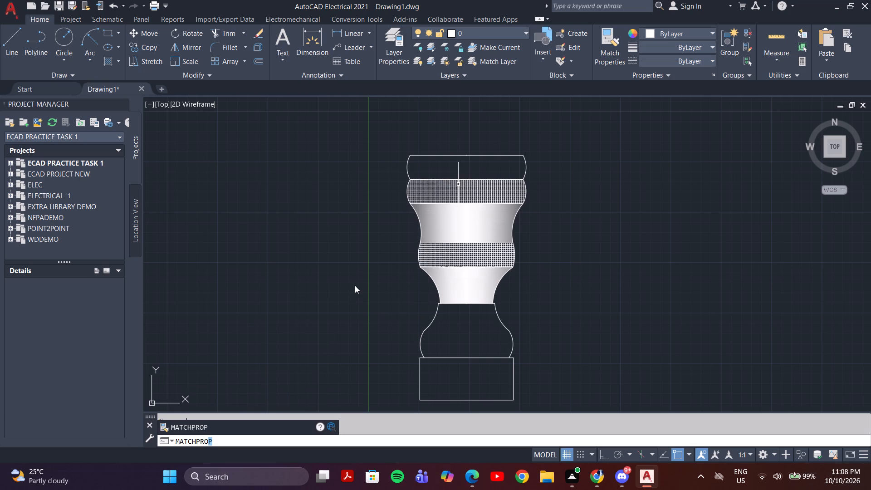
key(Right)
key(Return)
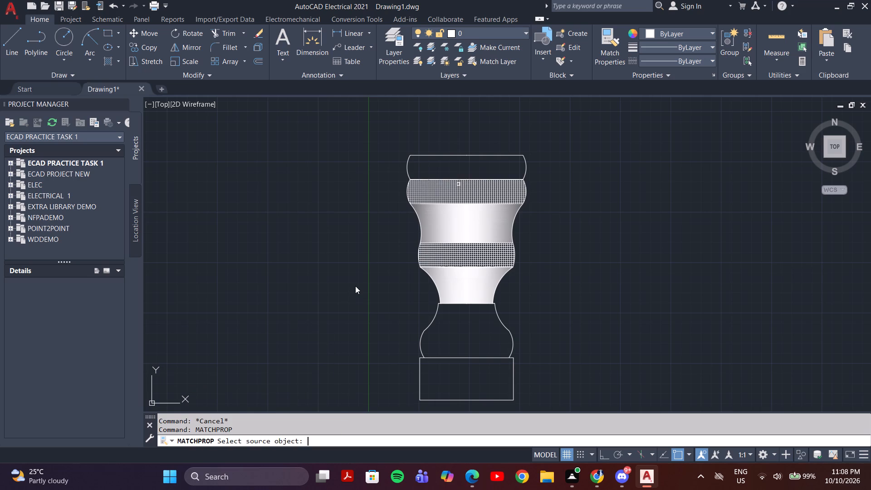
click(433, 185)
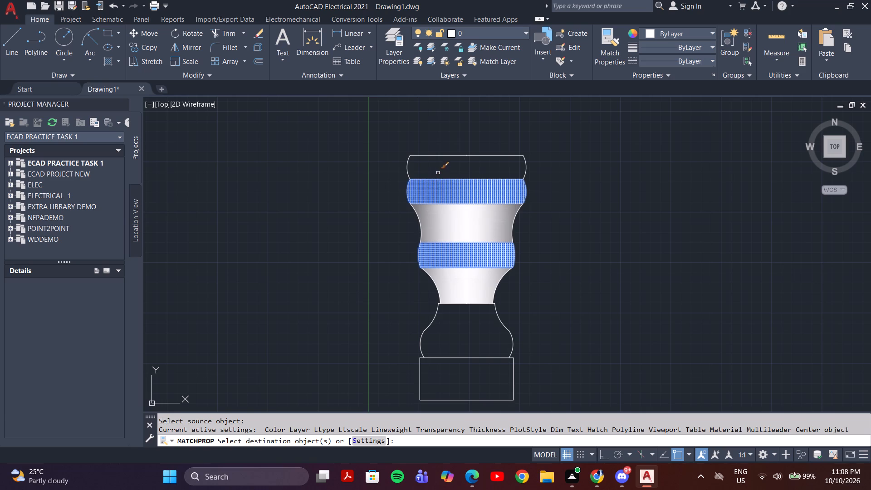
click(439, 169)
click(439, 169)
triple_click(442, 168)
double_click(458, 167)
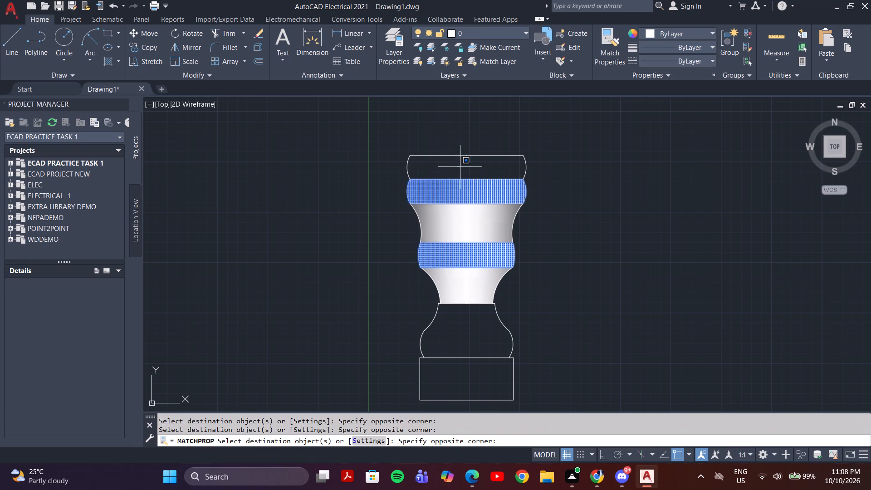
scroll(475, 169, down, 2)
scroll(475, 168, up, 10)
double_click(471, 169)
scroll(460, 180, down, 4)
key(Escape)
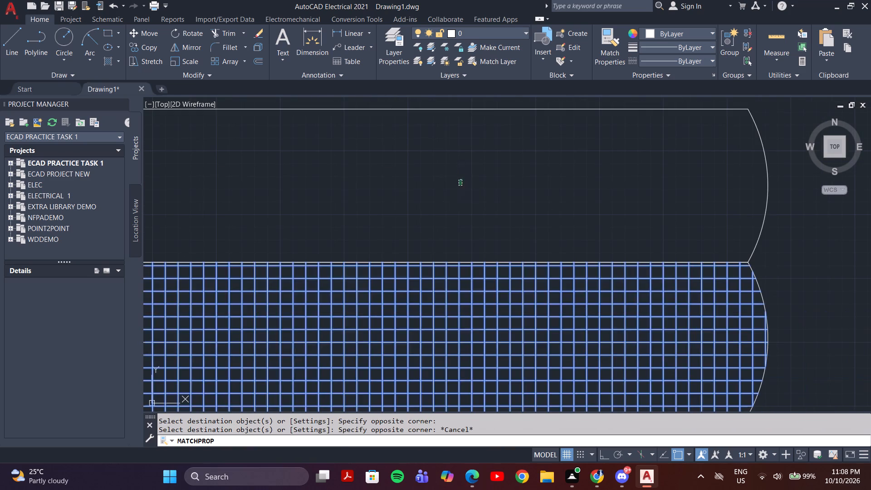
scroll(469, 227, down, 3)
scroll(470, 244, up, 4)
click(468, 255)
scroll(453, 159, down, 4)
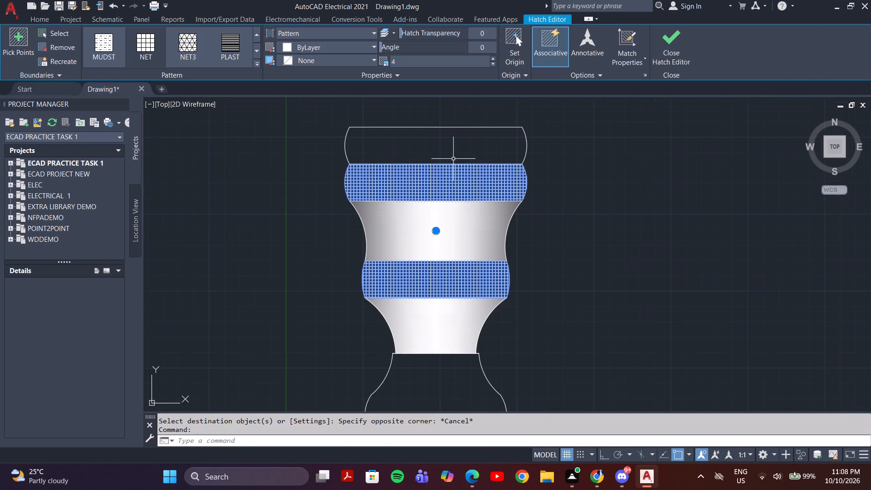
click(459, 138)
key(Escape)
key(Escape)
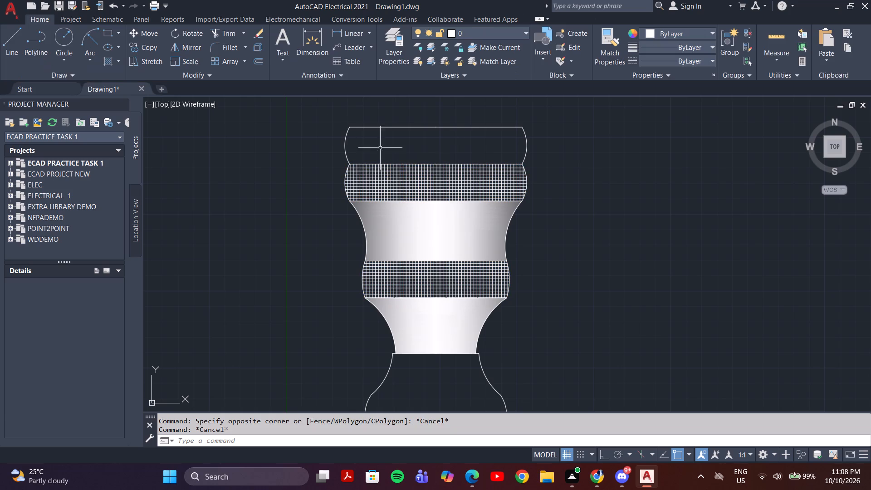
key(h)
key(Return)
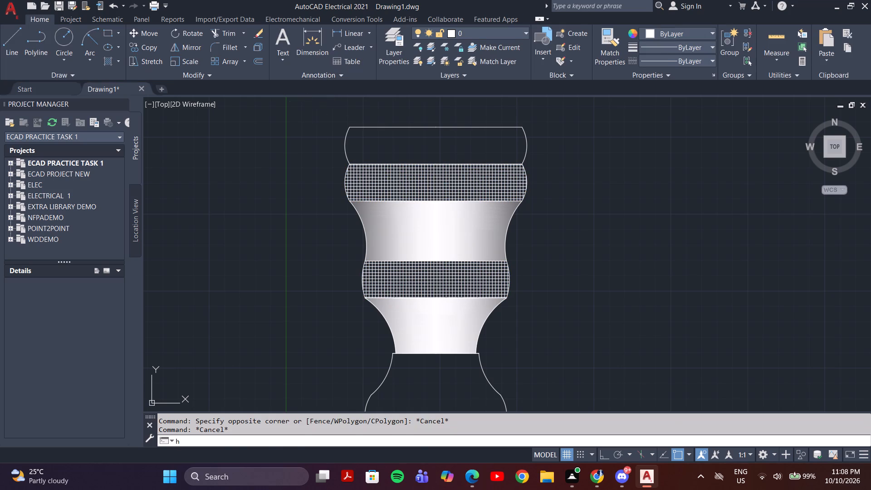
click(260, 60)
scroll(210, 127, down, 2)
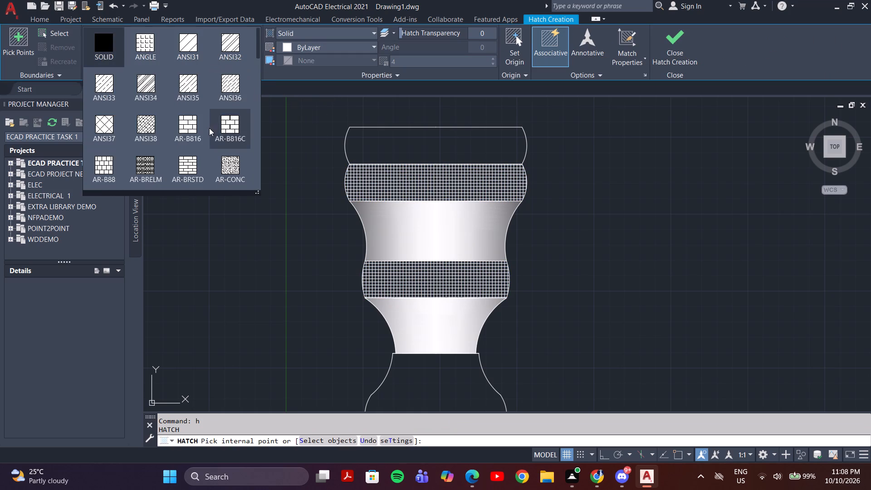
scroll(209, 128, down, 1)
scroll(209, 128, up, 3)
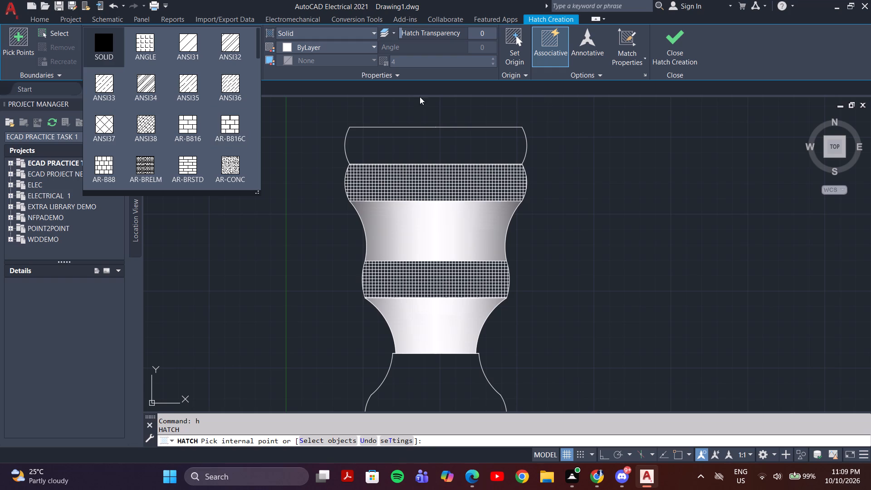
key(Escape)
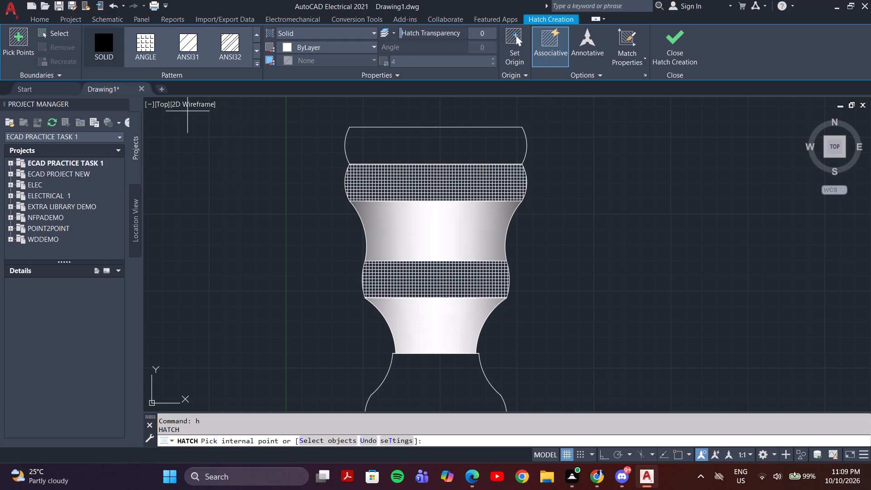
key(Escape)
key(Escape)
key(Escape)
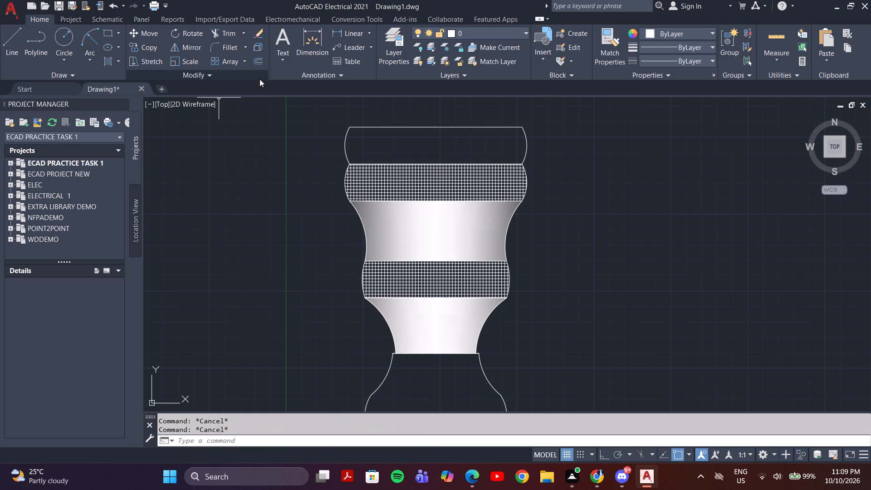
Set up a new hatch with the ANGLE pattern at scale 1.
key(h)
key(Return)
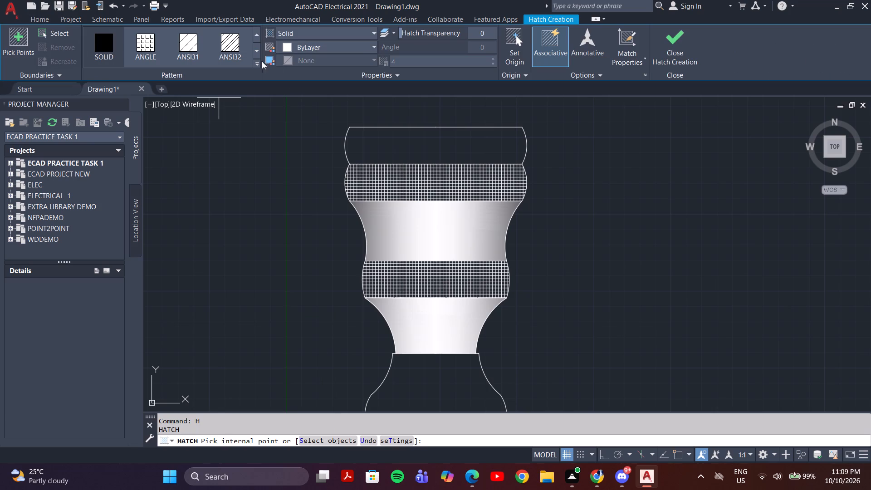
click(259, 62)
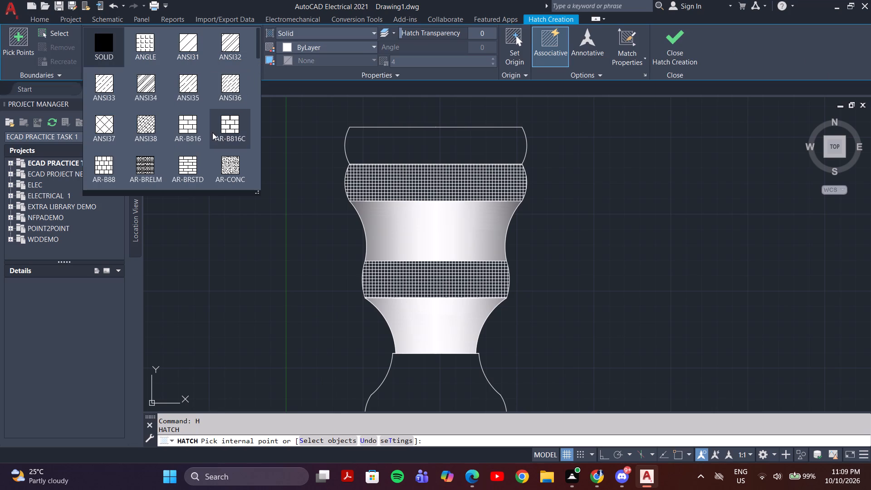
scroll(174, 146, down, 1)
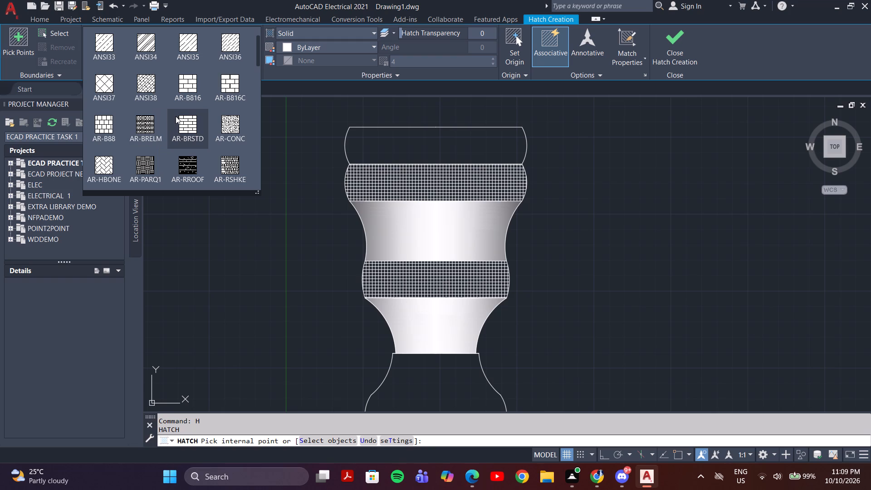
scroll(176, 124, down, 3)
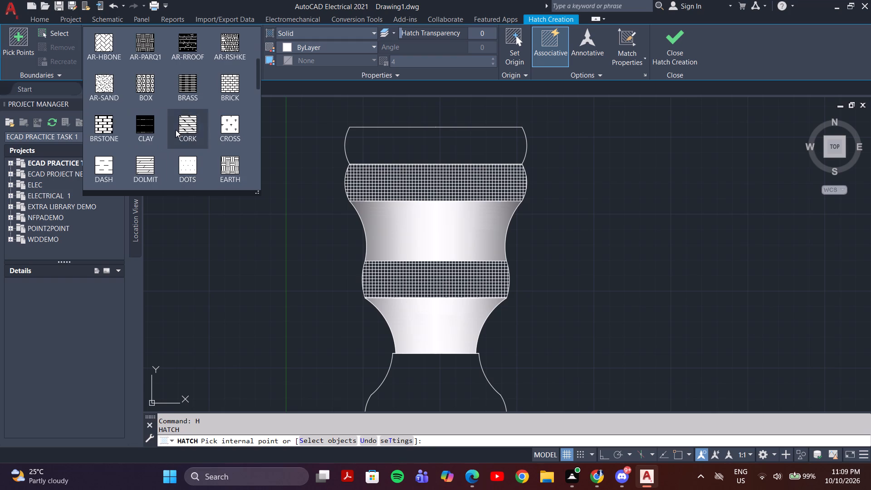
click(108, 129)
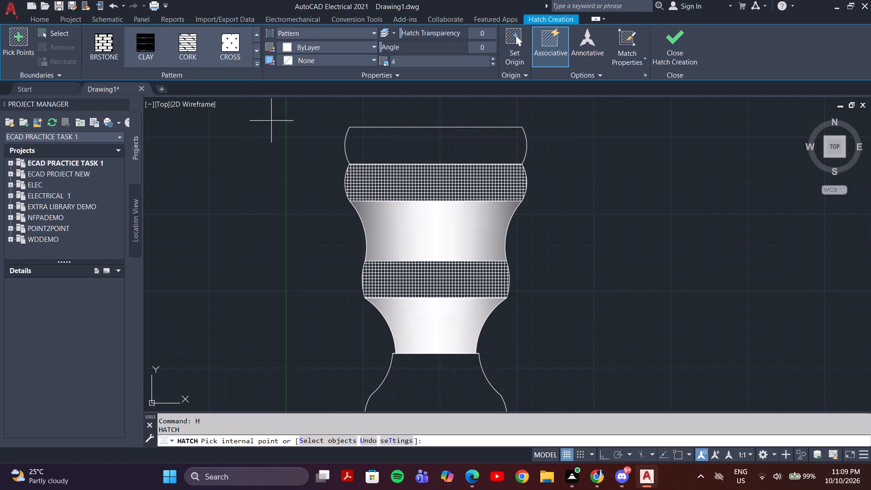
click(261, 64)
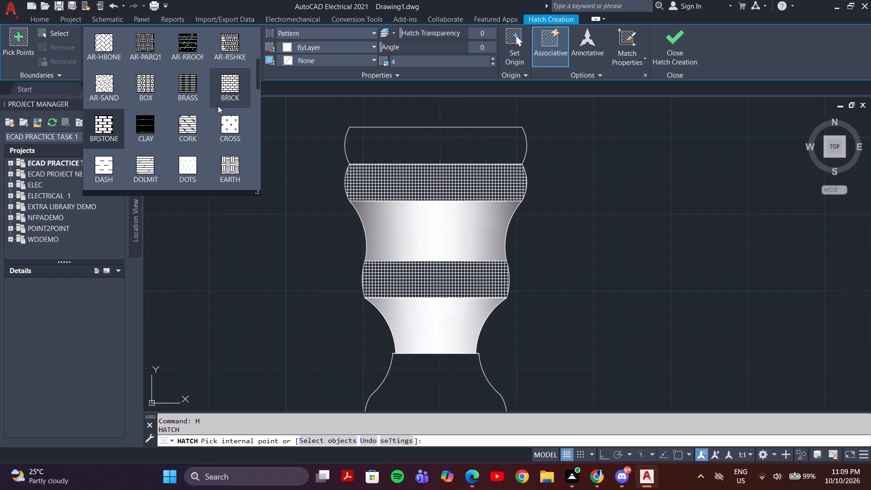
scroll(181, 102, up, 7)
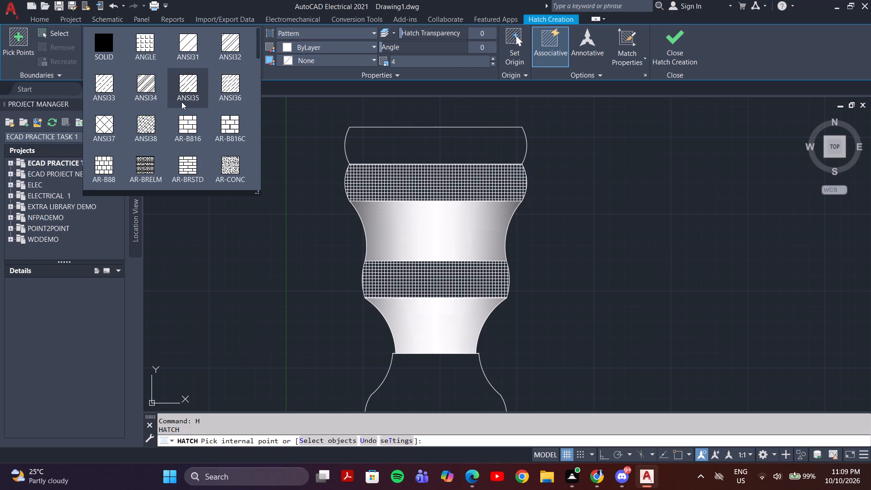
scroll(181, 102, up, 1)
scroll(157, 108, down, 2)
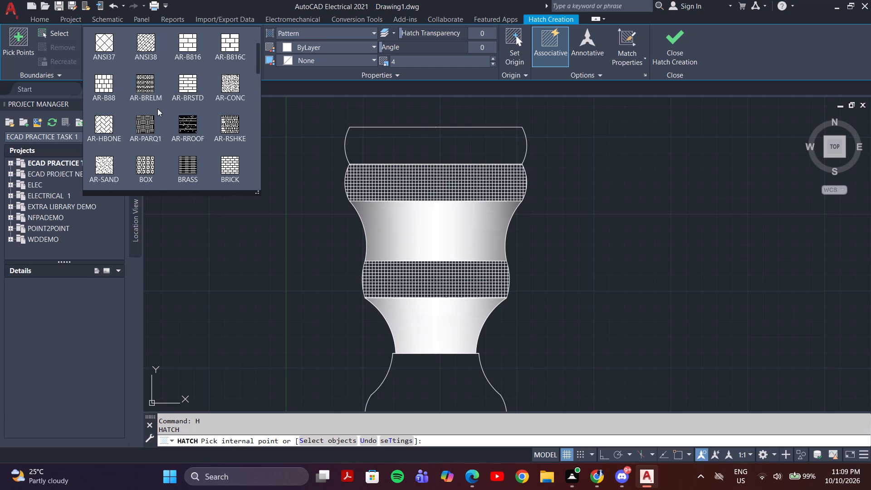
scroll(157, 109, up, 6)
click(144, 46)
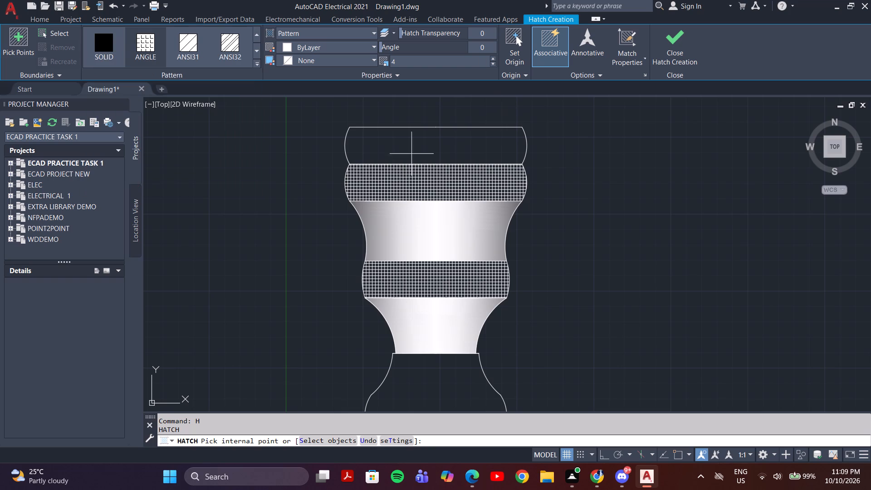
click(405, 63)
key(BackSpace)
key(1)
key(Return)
Hatch the topmost bulging band with the NET pattern at scale 5.
click(257, 61)
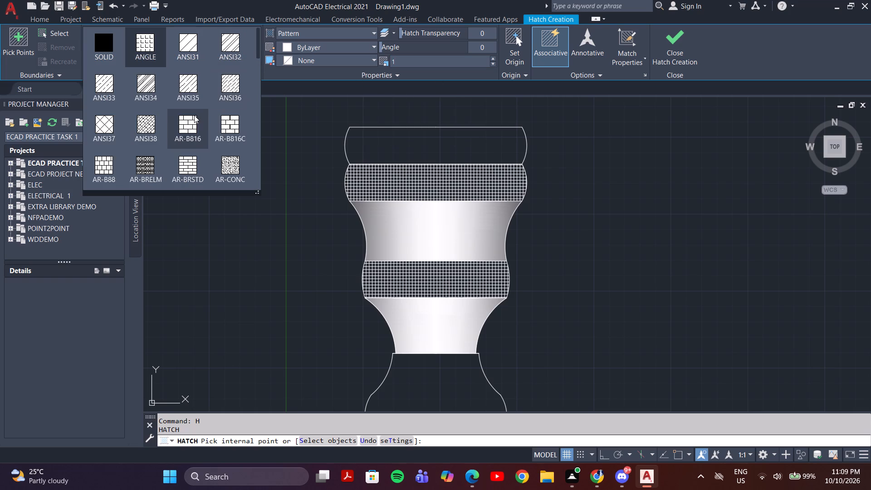
scroll(194, 116, up, 5)
scroll(215, 87, down, 2)
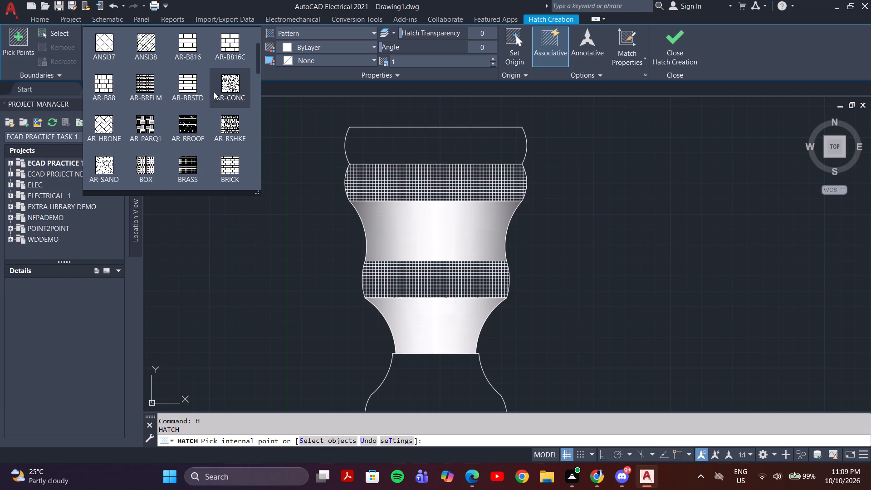
scroll(214, 93, down, 6)
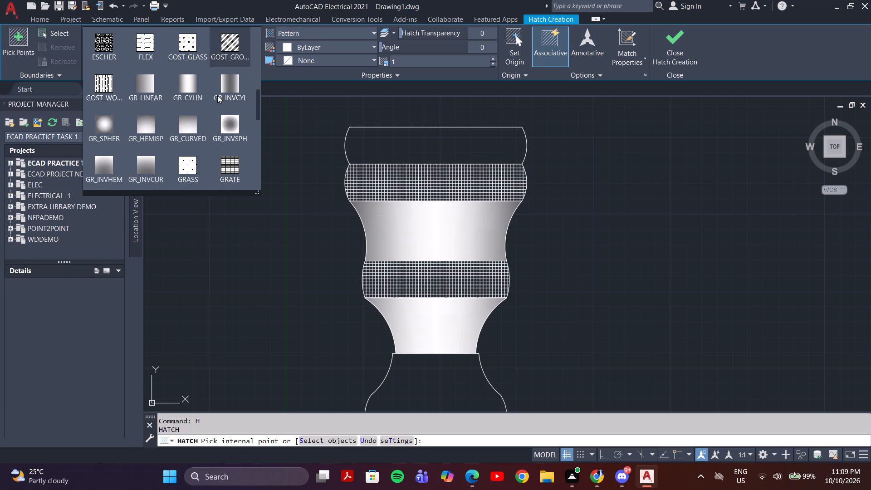
scroll(223, 58, down, 1)
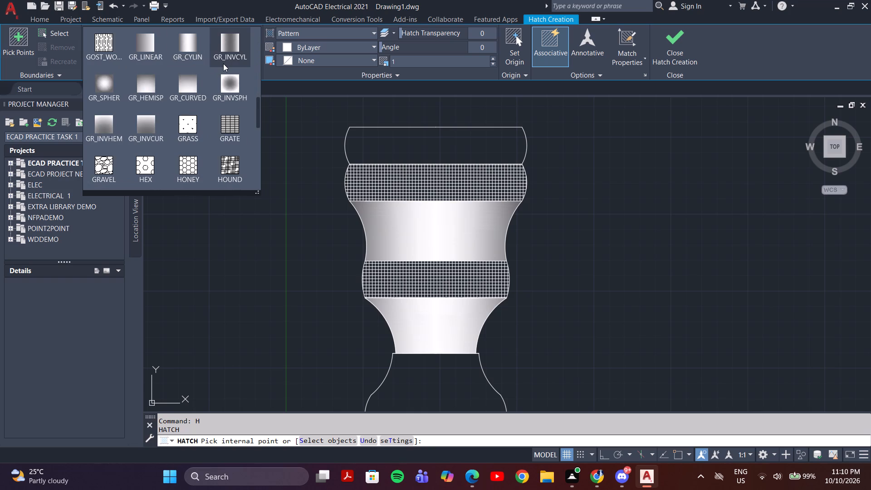
scroll(223, 64, down, 5)
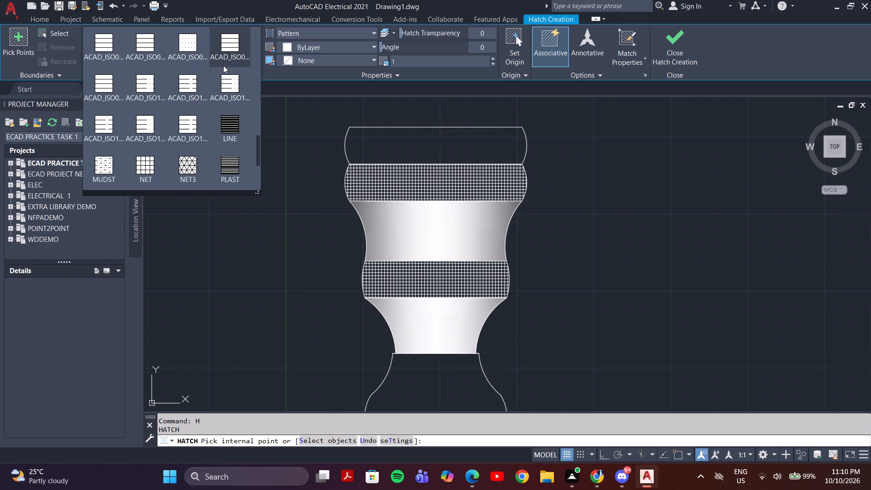
scroll(223, 66, down, 2)
click(150, 88)
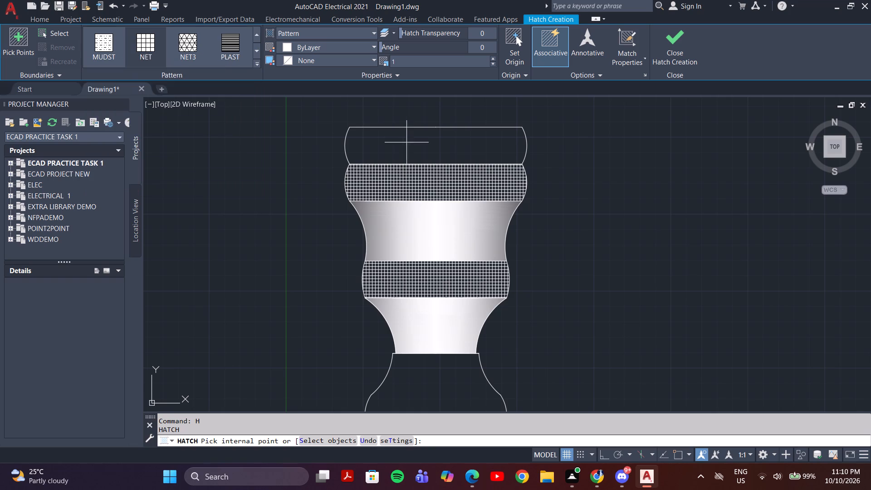
click(407, 61)
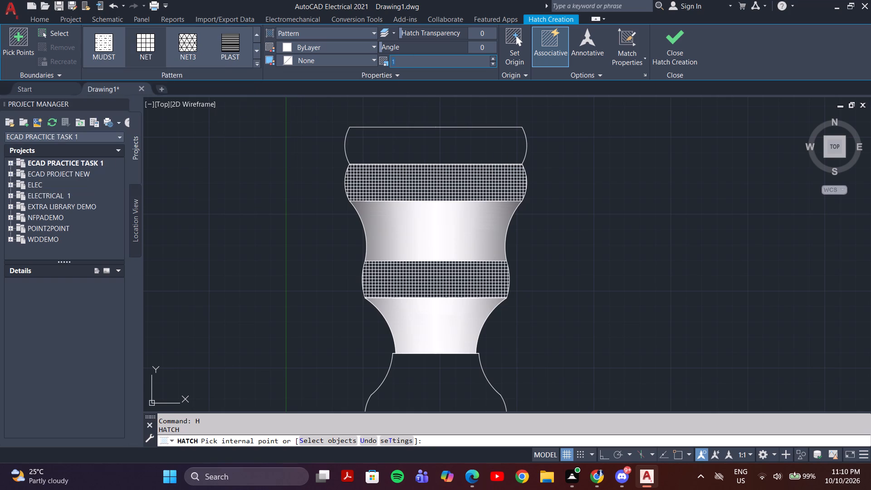
key(BackSpace)
key(5)
key(Return)
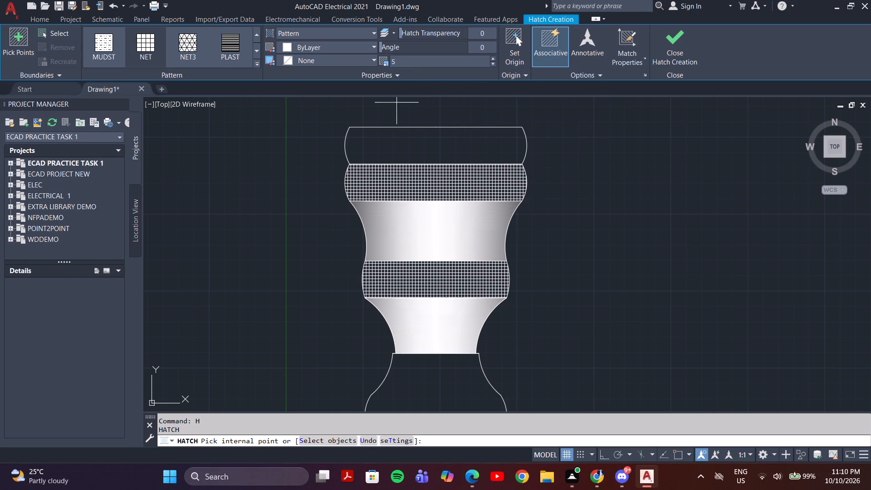
click(396, 143)
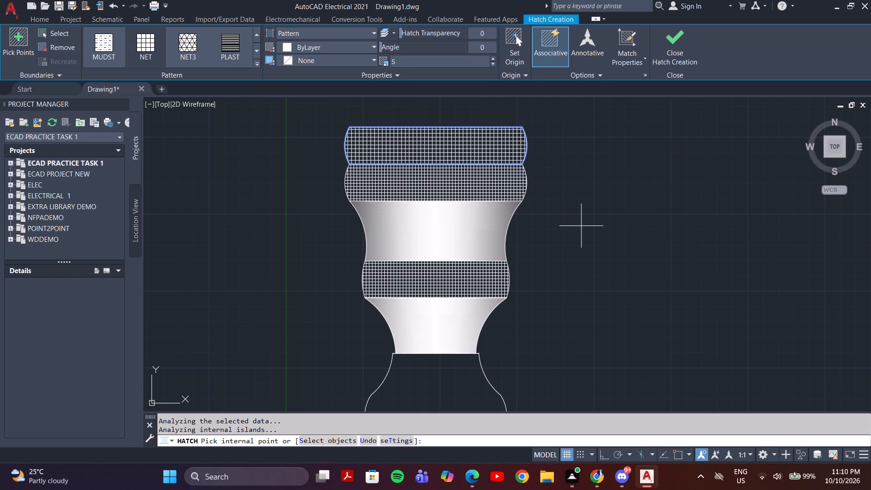
Finish the NET hatch and fill the bulbous section and rectangular base with a GR_INVCYL gradient in colours 99,100,102 and 255,255,255.
click(674, 60)
middle_drag(507, 279, 420, 197)
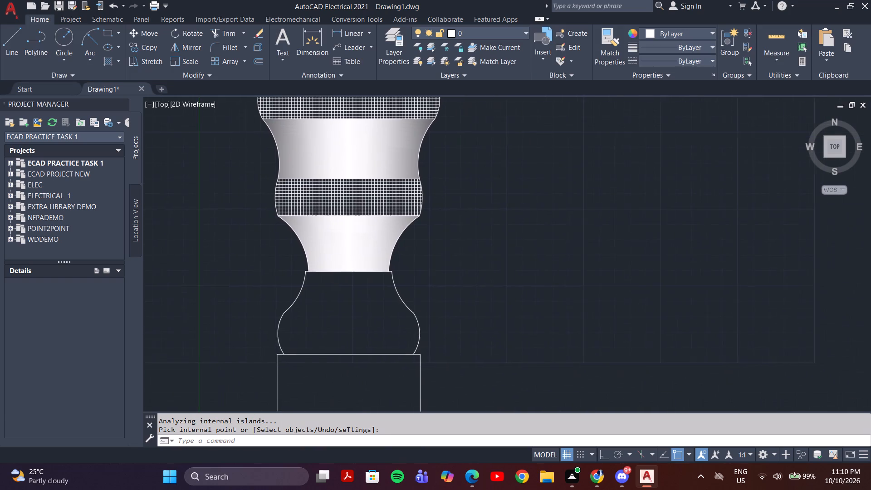
scroll(420, 197, down, 2)
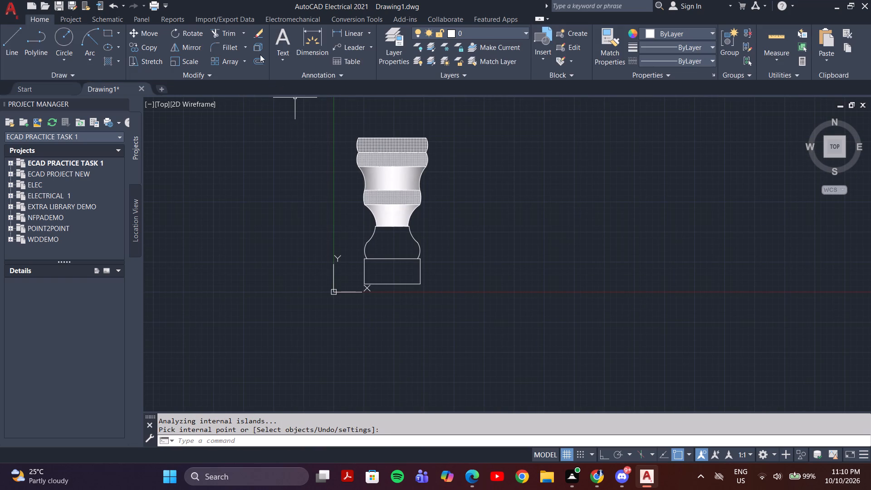
key(h)
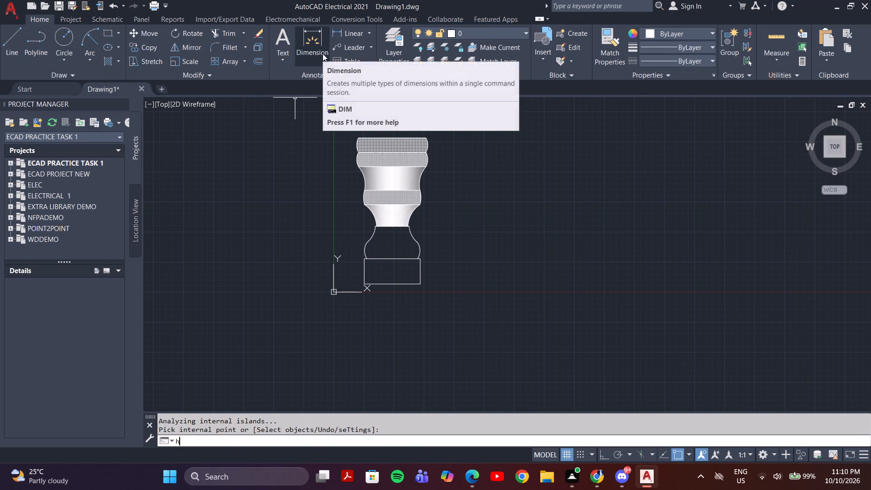
key(Return)
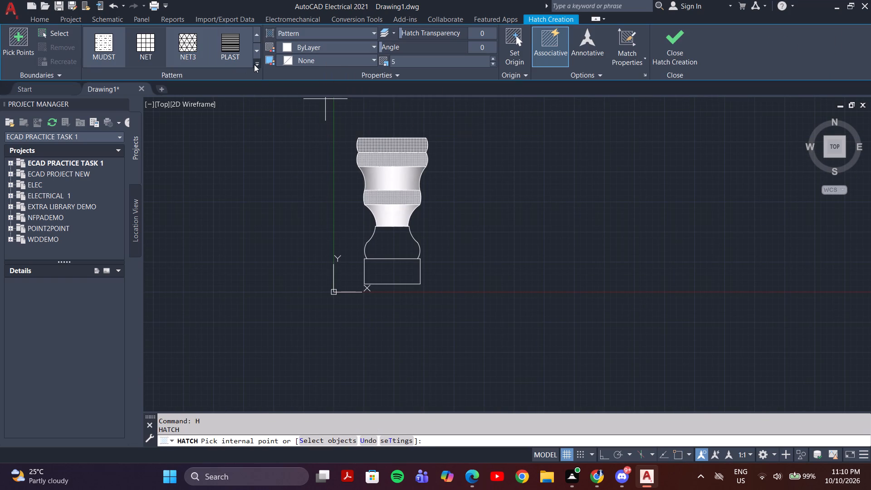
click(254, 64)
scroll(181, 139, down, 1)
scroll(180, 140, up, 3)
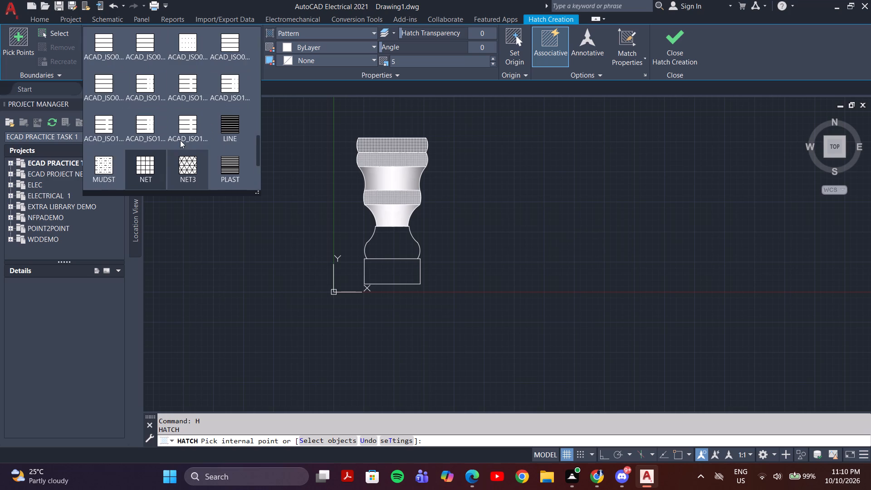
scroll(181, 138, up, 3)
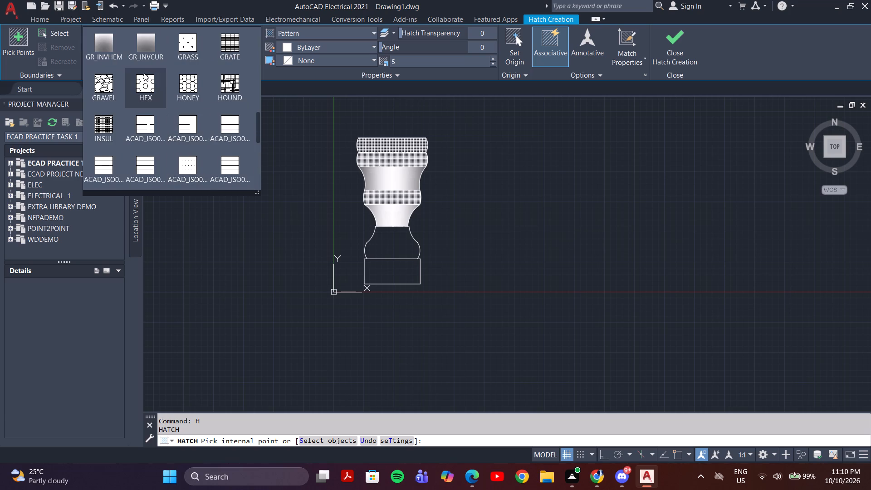
scroll(158, 87, up, 3)
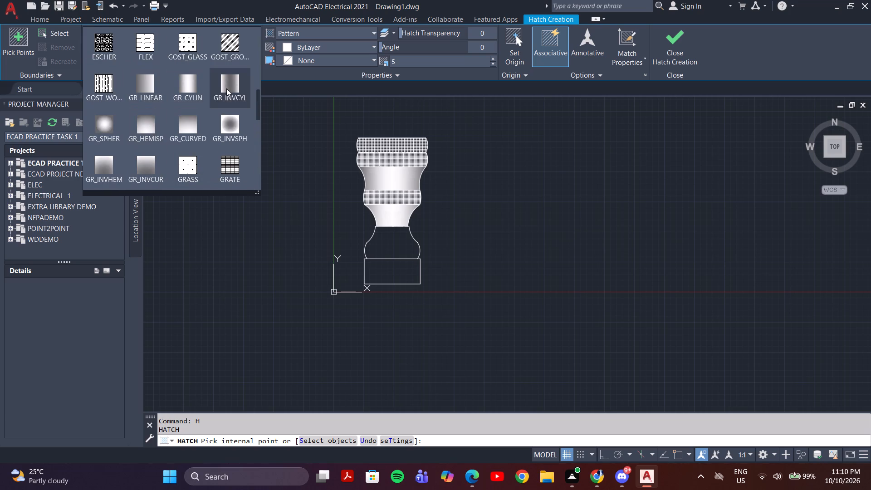
click(227, 92)
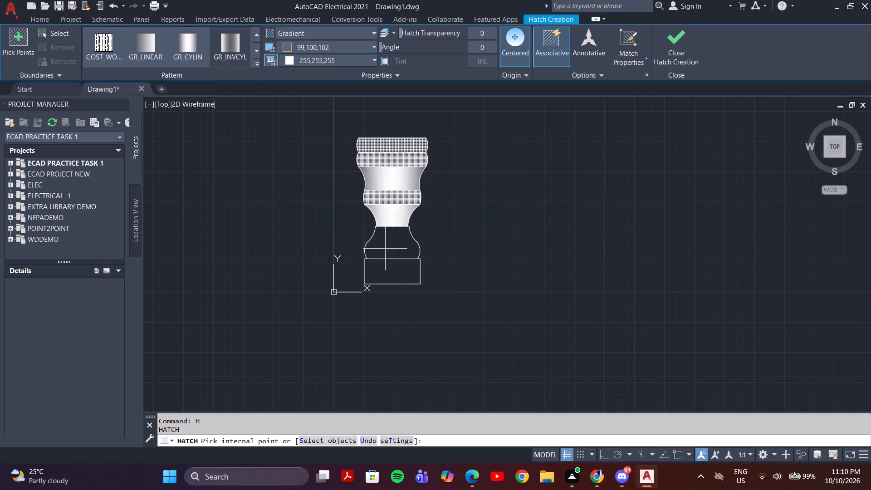
click(383, 247)
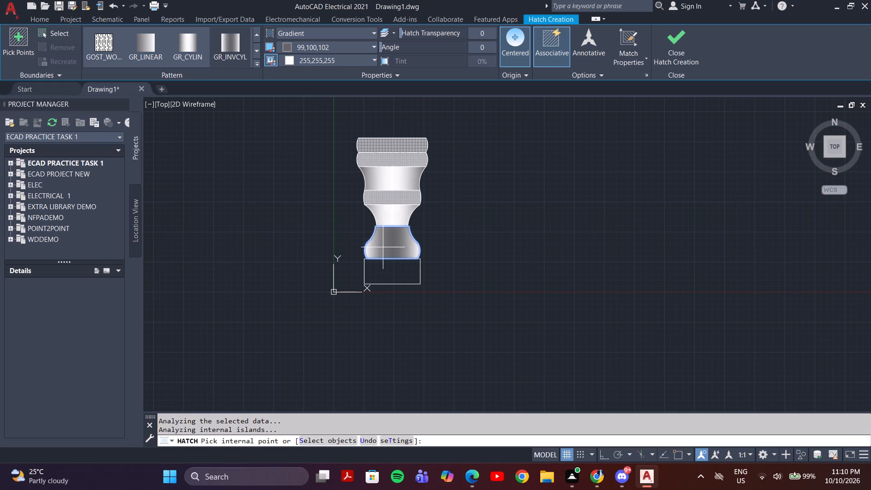
click(393, 275)
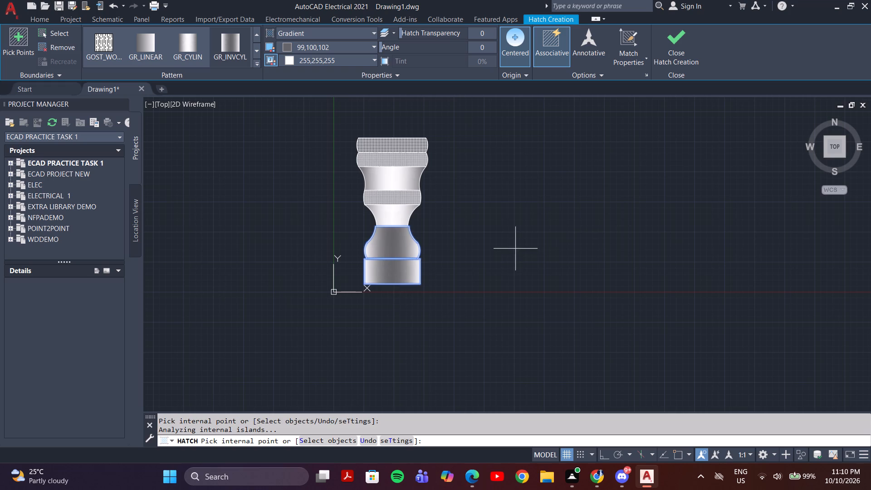
key(Return)
Change the first gradient colour of the two concave sections to orange 188,108,11.
middle_drag(549, 183, 570, 215)
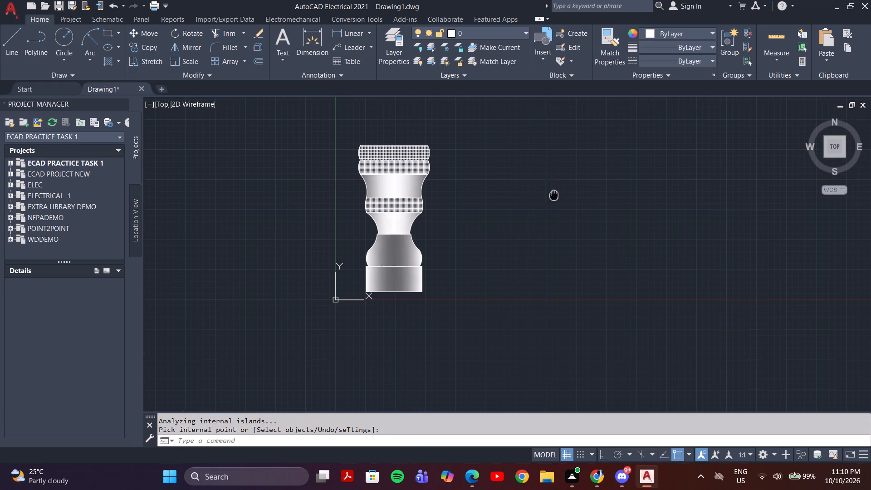
middle_drag(570, 215, 723, 261)
scroll(597, 238, up, 2)
middle_drag(597, 236, 626, 177)
scroll(625, 176, down, 2)
middle_drag(632, 198, 599, 209)
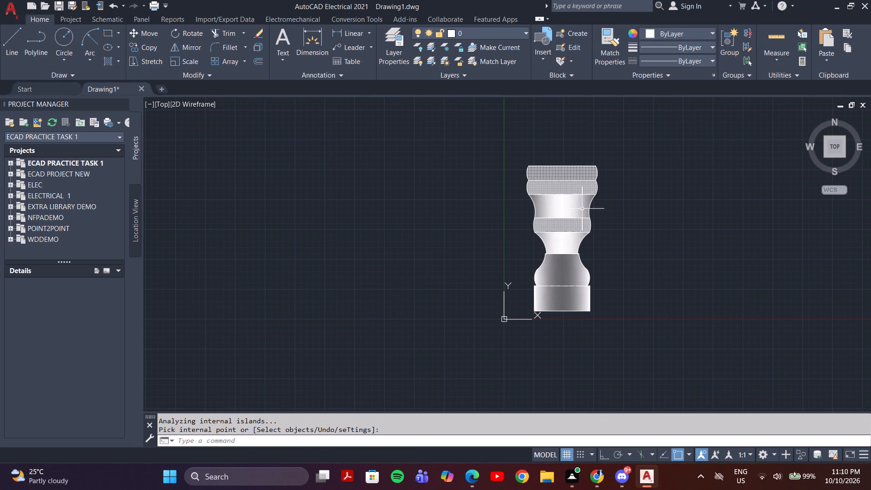
click(579, 209)
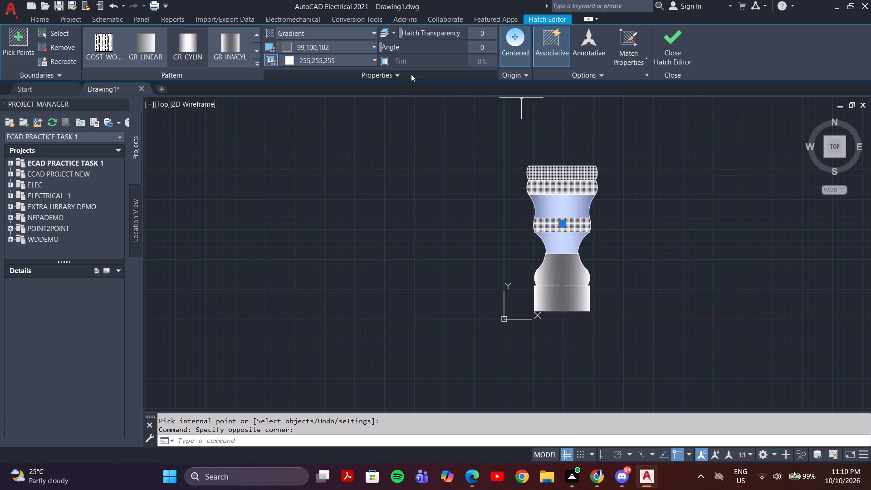
click(371, 48)
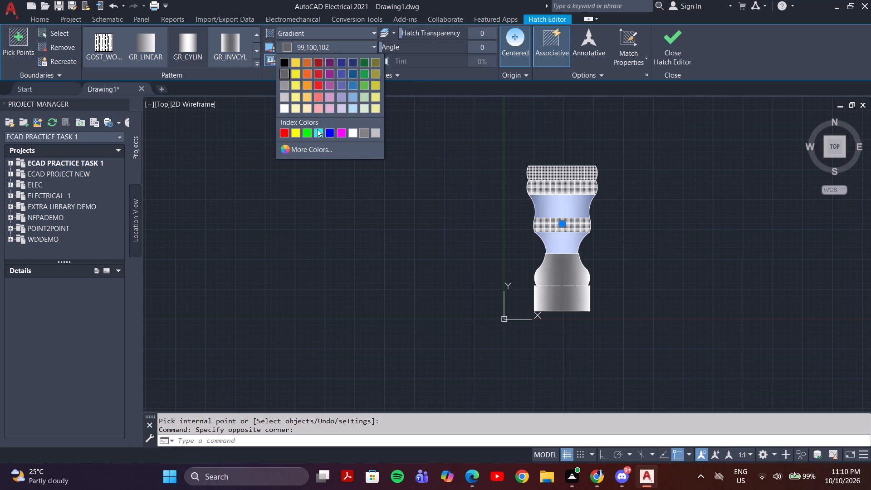
click(313, 148)
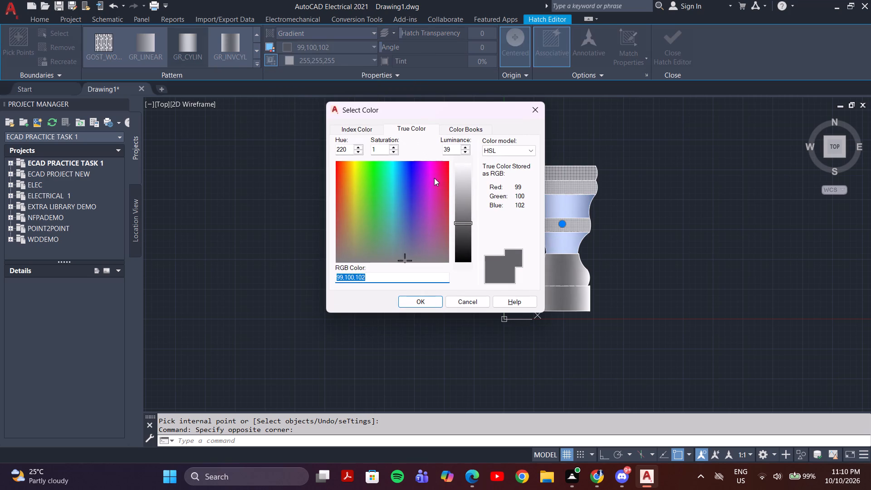
click(343, 170)
click(346, 171)
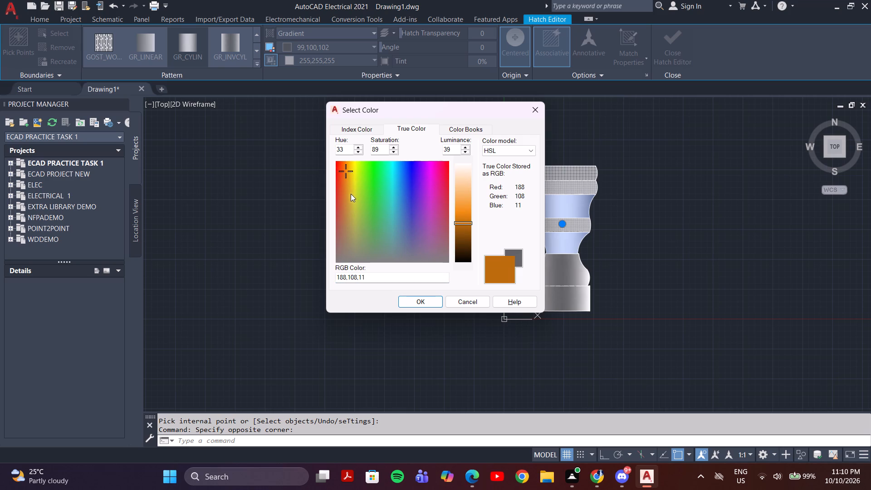
click(431, 308)
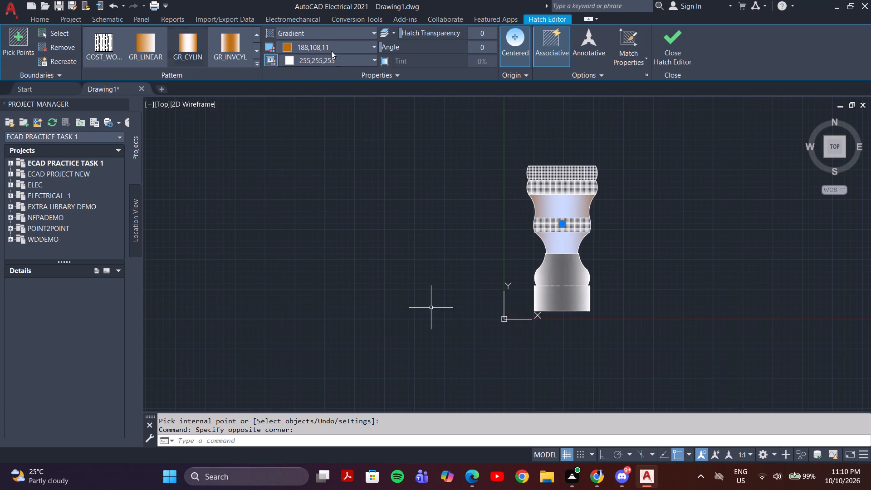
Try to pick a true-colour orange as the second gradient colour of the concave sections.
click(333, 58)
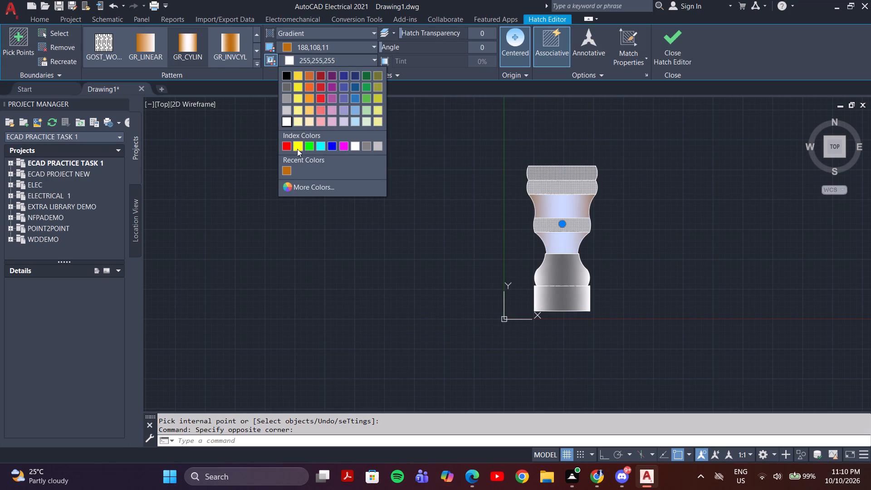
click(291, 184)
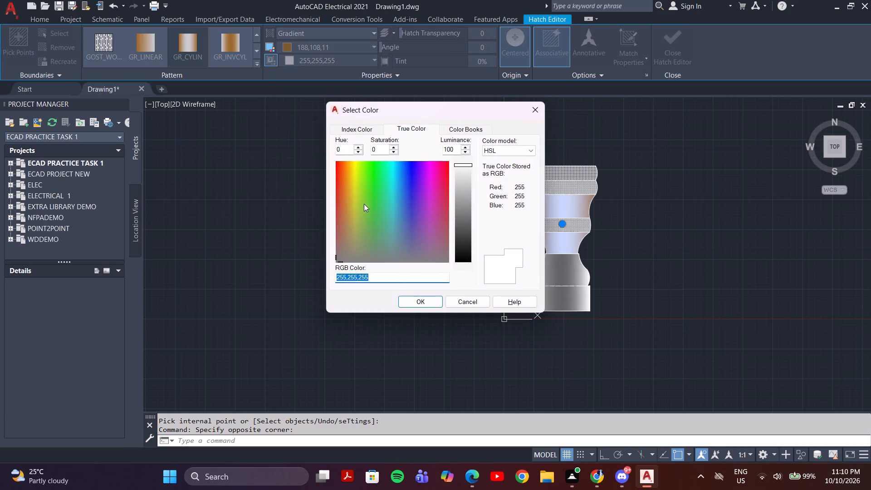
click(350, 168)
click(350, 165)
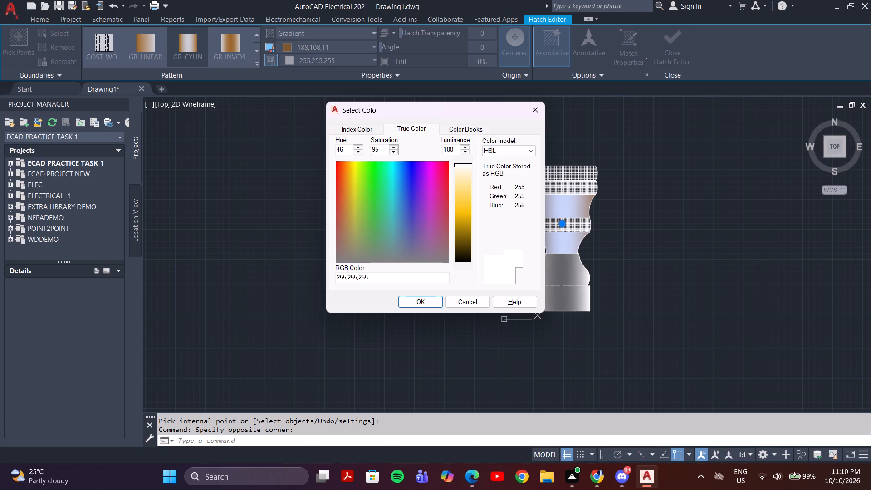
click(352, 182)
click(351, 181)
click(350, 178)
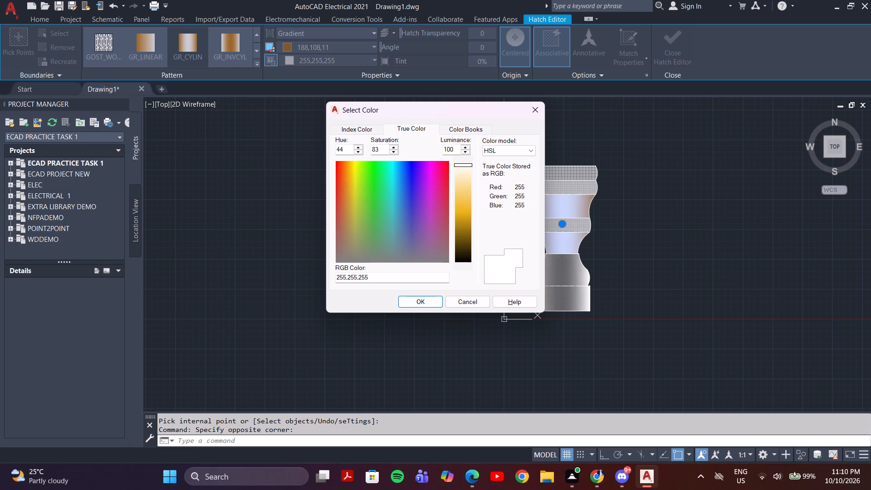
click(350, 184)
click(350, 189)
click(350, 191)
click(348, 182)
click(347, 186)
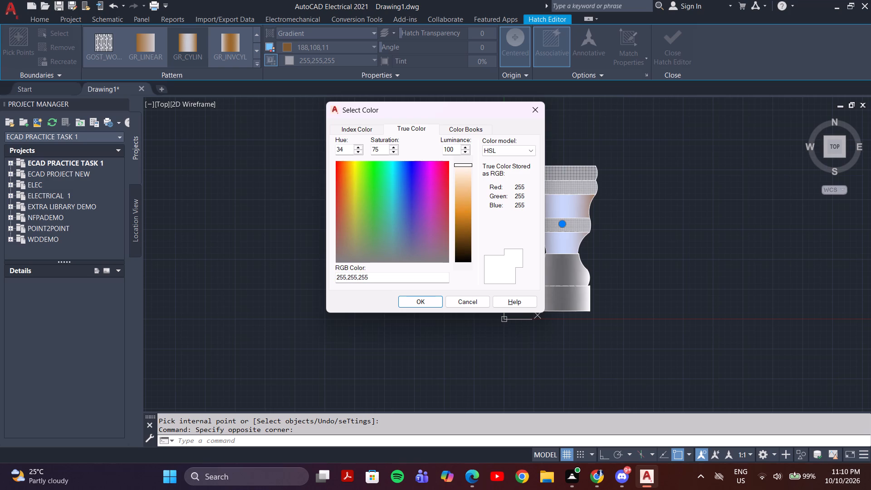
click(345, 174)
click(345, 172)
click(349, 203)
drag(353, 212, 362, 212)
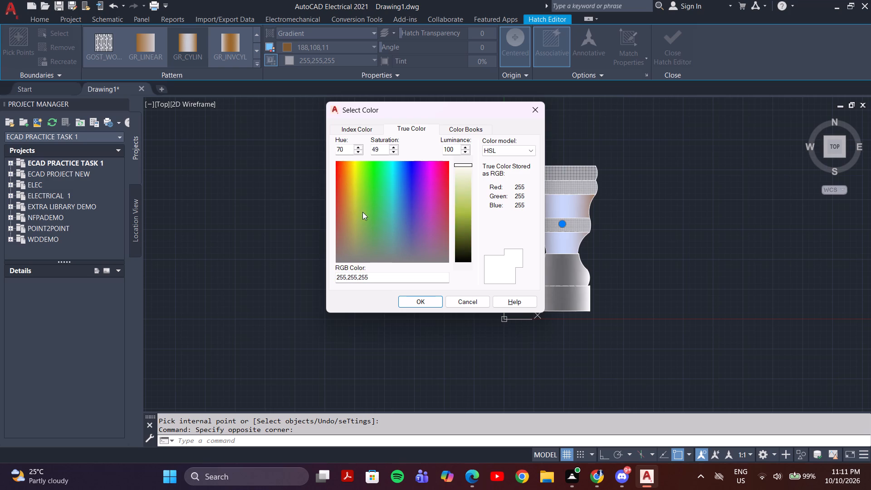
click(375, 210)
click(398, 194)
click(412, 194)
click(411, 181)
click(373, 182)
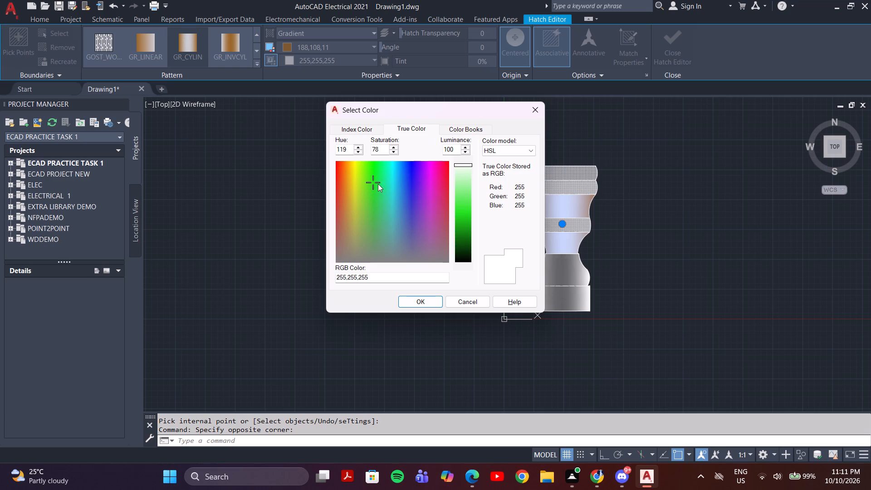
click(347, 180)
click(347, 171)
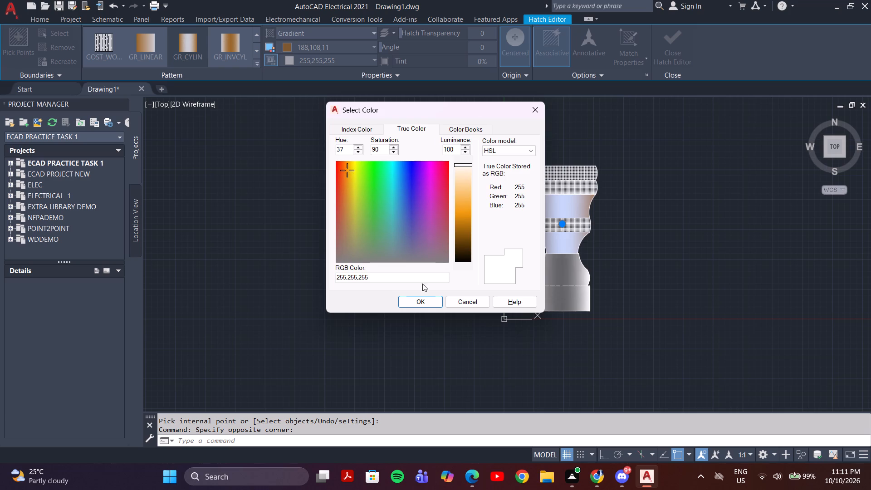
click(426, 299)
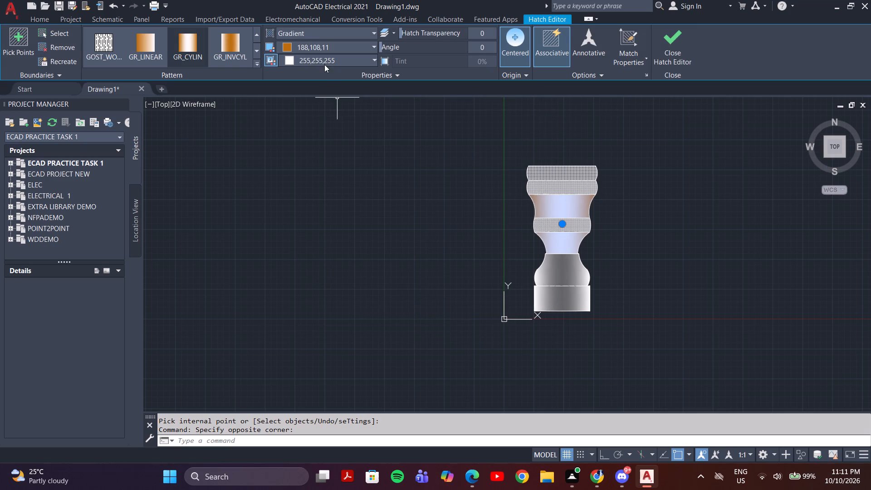
Finish editing the concave sections' gradient hatch.
click(570, 240)
key(Return)
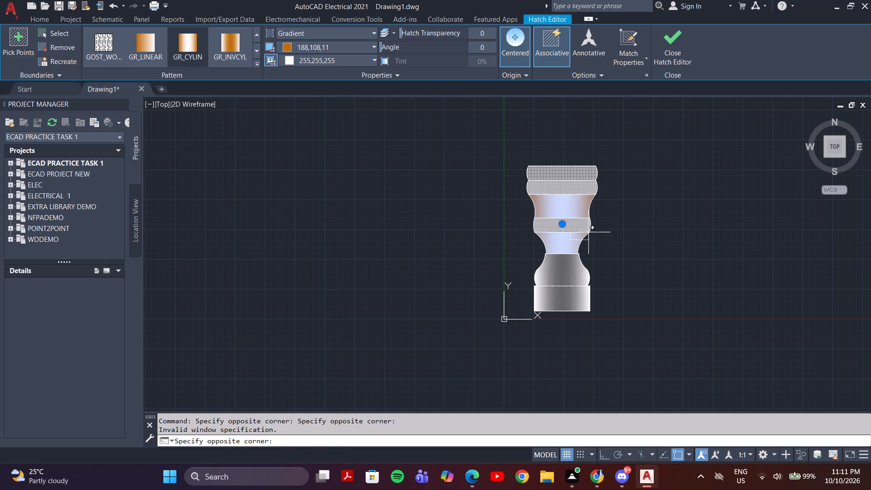
key(Return)
click(672, 52)
click(672, 53)
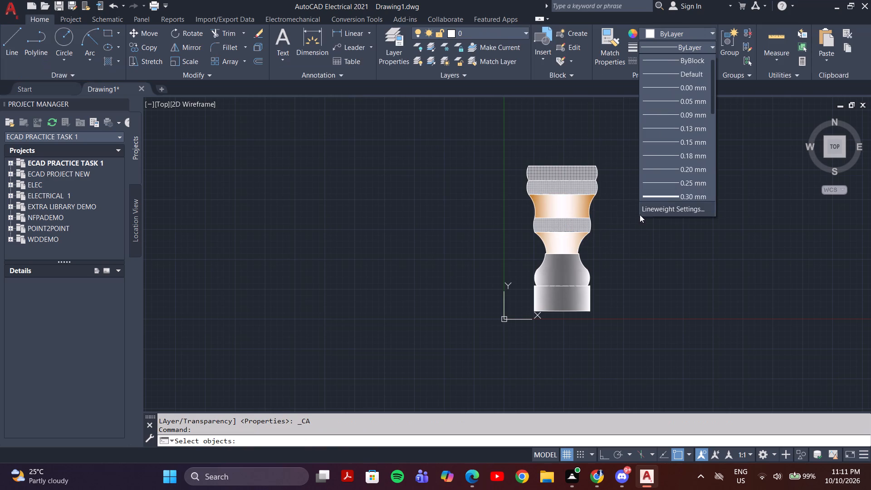
key(Escape)
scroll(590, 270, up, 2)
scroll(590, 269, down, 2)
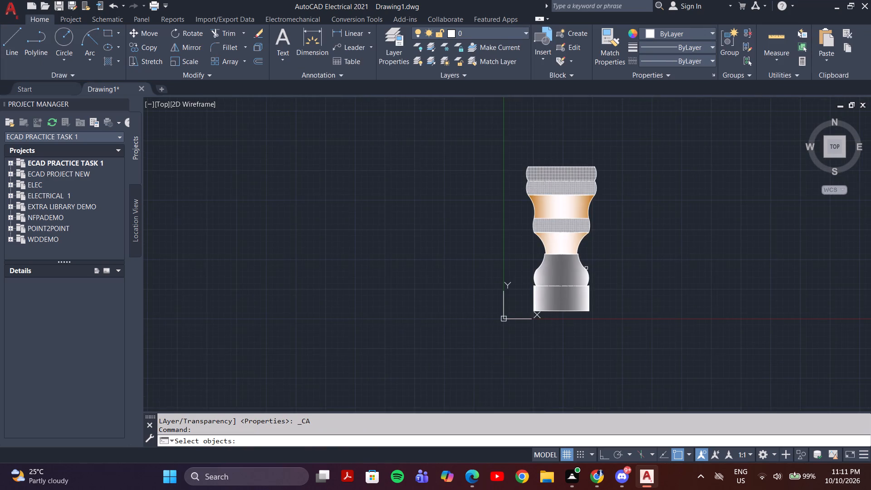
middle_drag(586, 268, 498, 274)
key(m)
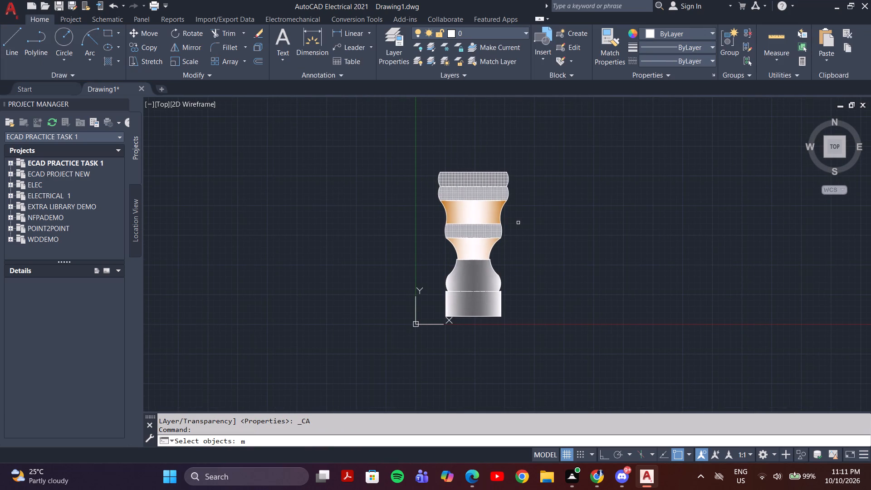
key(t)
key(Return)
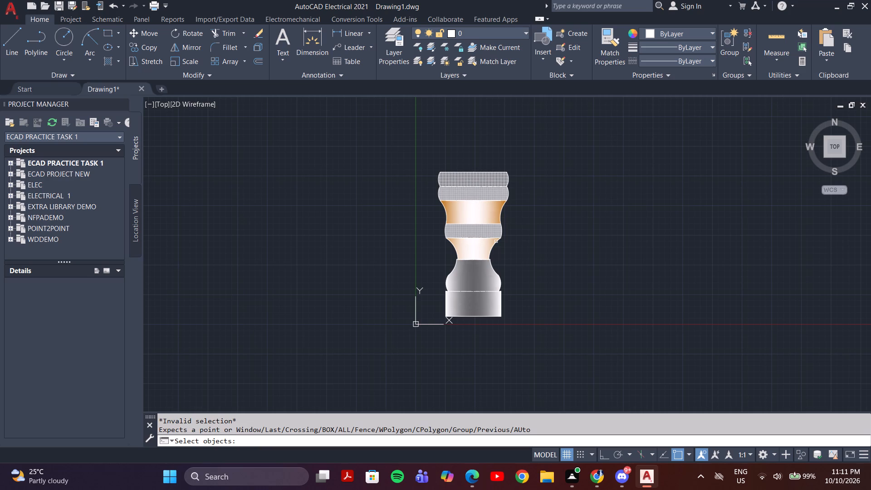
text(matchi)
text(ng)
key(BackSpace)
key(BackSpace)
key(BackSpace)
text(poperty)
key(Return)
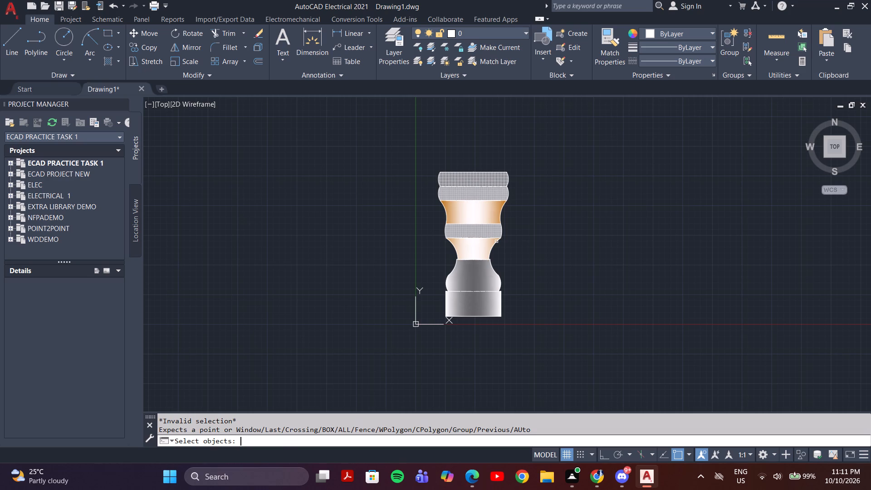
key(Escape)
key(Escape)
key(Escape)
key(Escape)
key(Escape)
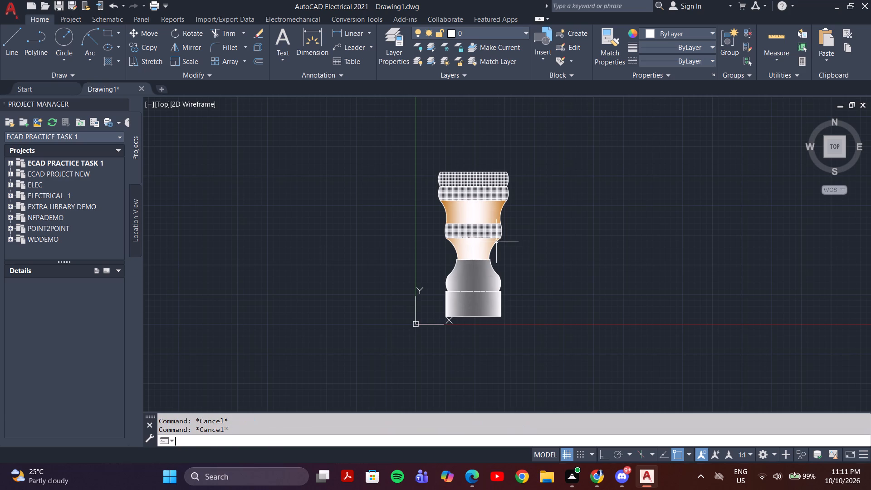
Match the properties of the concave sections' orange gradient onto the gradient of the bulbous section and rectangular base.
text(match)
key(space)
key(BackSpace)
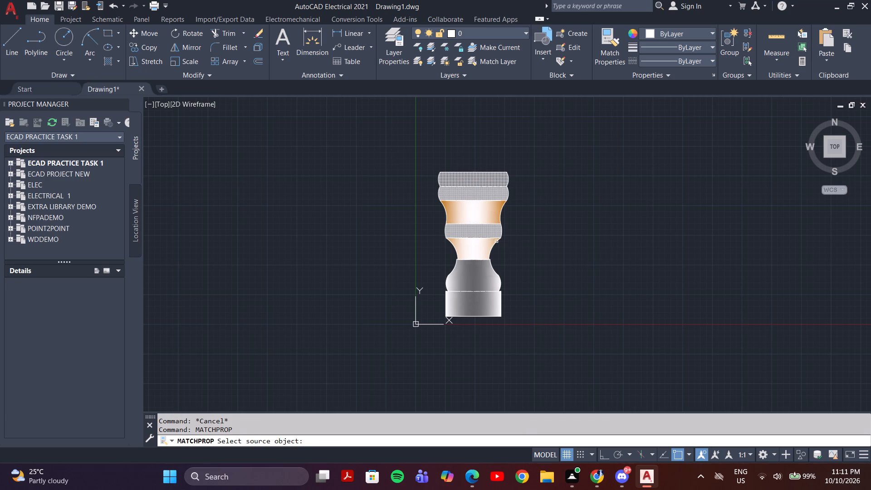
text(proprty)
key(Return)
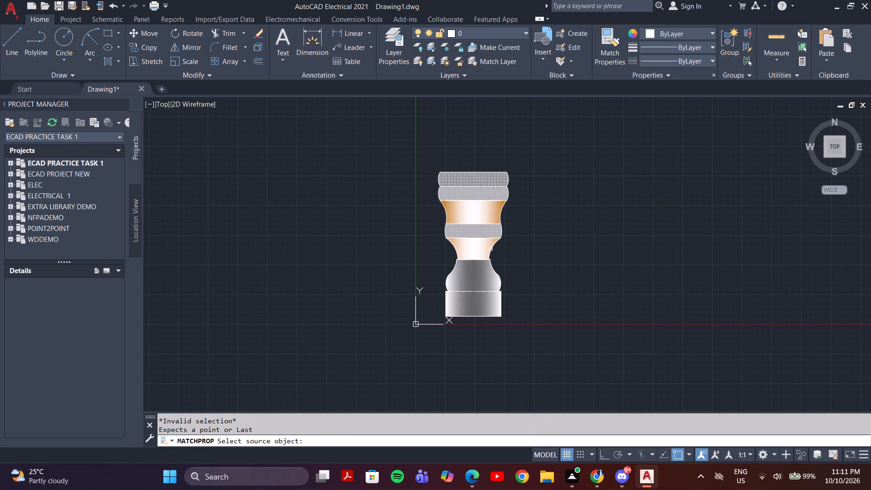
click(472, 246)
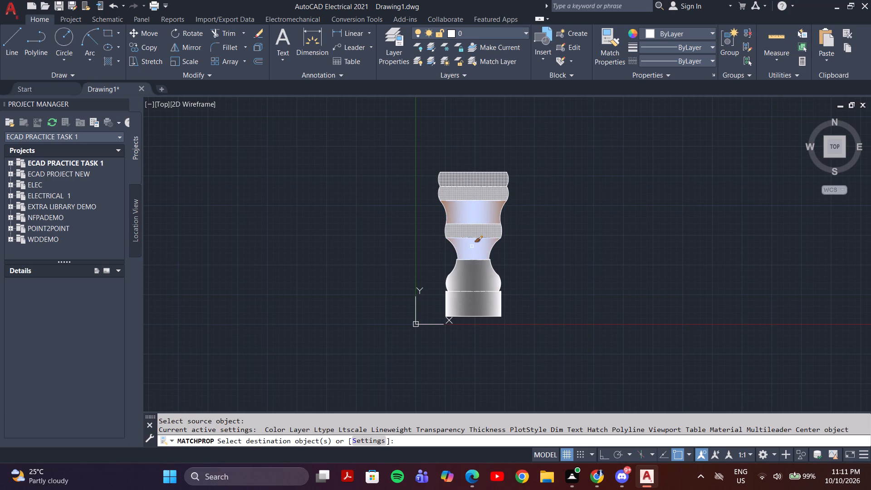
click(475, 278)
key(Return)
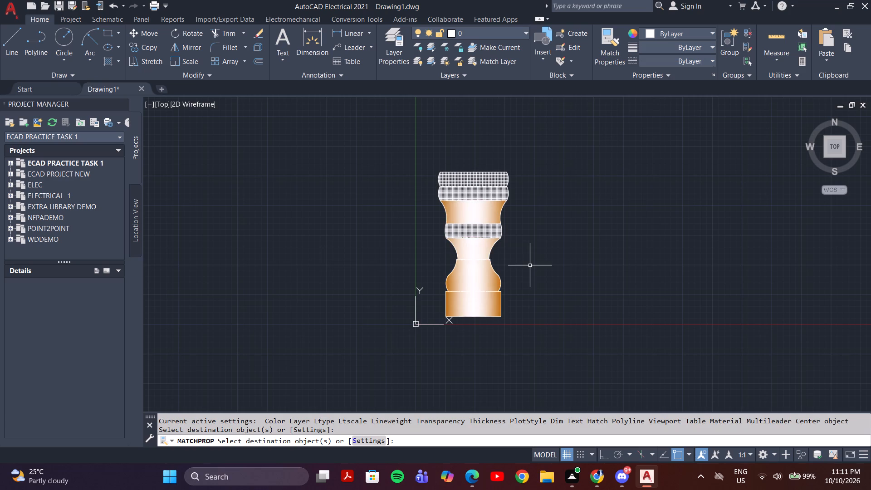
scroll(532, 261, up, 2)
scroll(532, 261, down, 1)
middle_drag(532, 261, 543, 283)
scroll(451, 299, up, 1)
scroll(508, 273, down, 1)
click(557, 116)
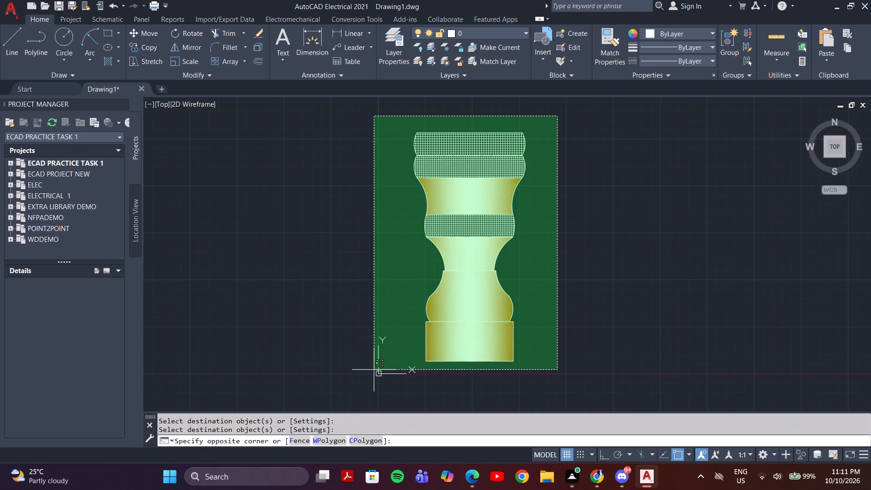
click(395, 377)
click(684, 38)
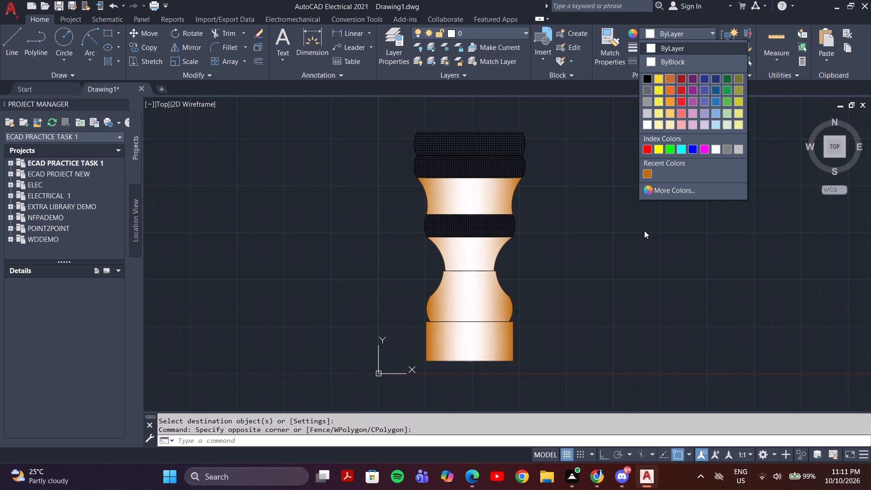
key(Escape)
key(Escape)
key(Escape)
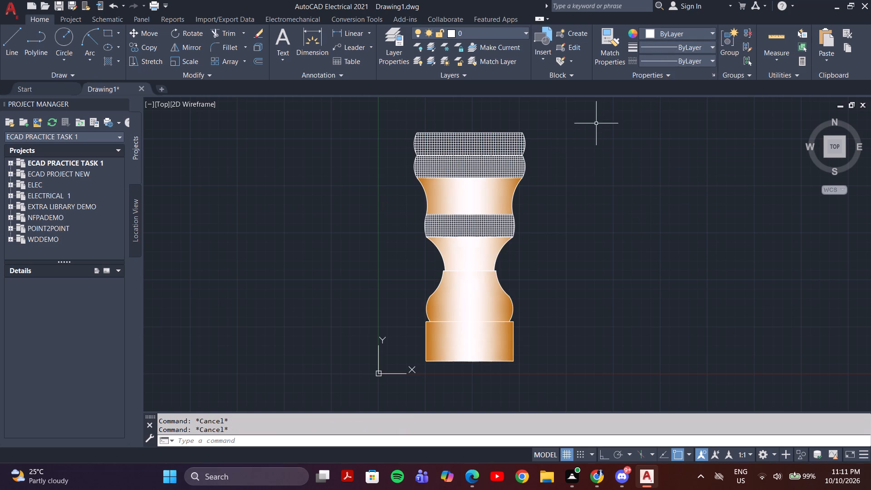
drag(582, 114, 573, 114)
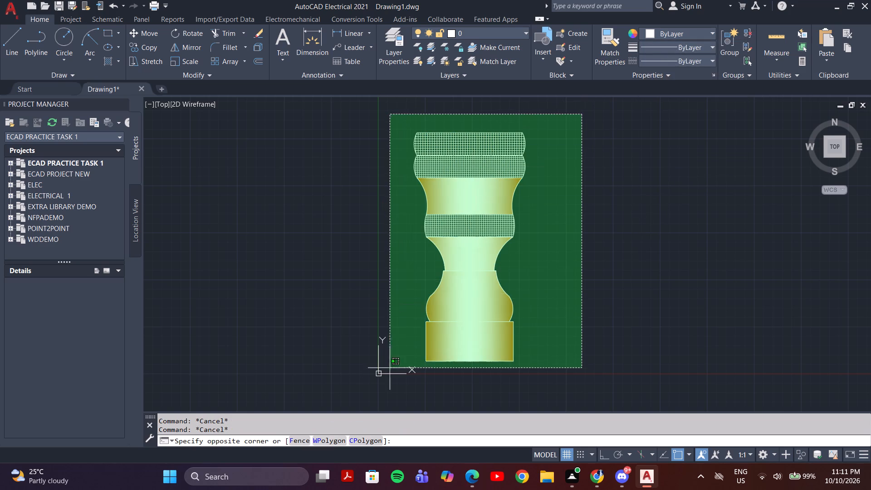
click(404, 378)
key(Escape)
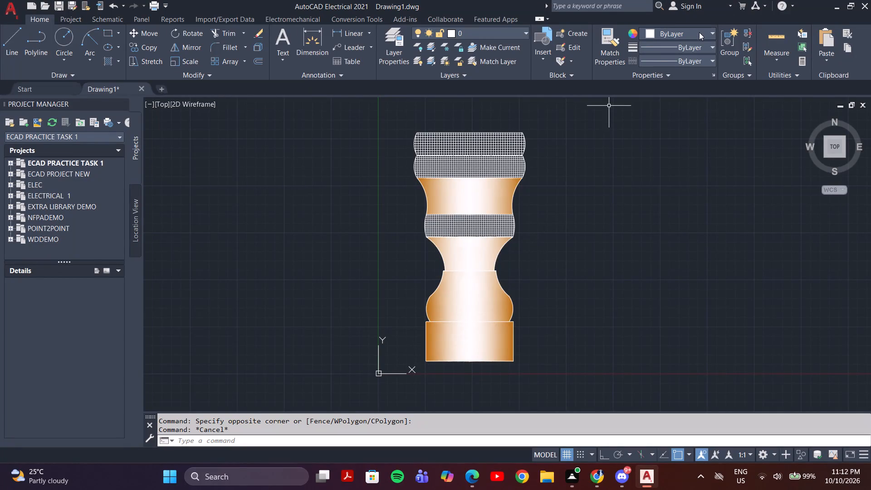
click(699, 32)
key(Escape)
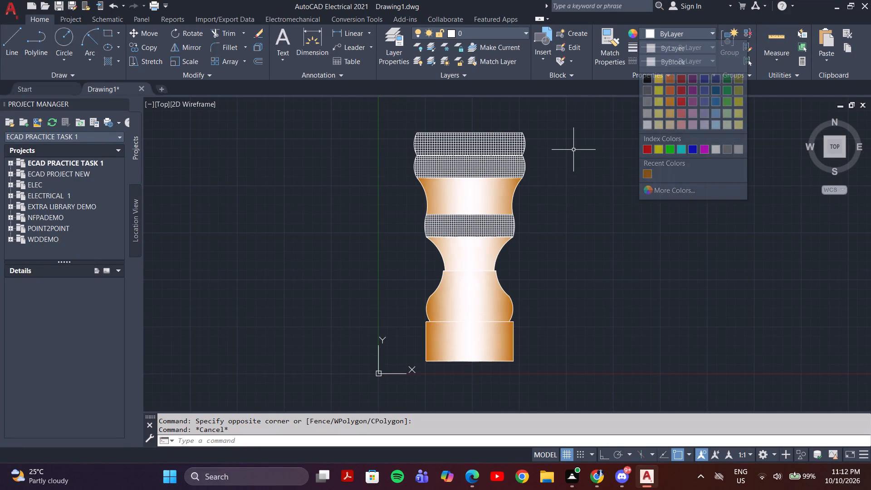
Examine the NET hatch spacing and edges of the top two bands up close.
middle_drag(575, 150, 604, 208)
scroll(527, 214, up, 4)
scroll(519, 187, down, 3)
scroll(519, 187, up, 2)
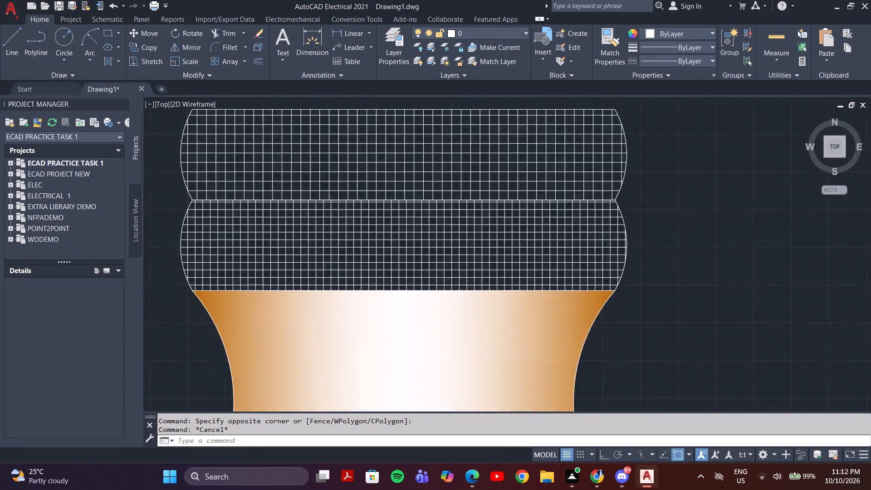
scroll(519, 187, up, 4)
scroll(521, 203, down, 6)
middle_drag(519, 199, 592, 201)
scroll(531, 210, up, 4)
key(Escape)
scroll(545, 203, down, 3)
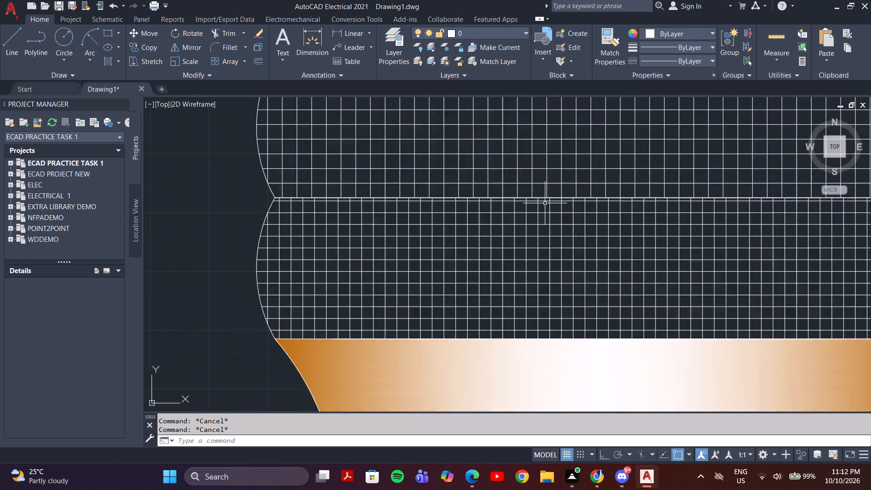
scroll(545, 203, down, 8)
scroll(546, 203, up, 9)
scroll(551, 205, down, 4)
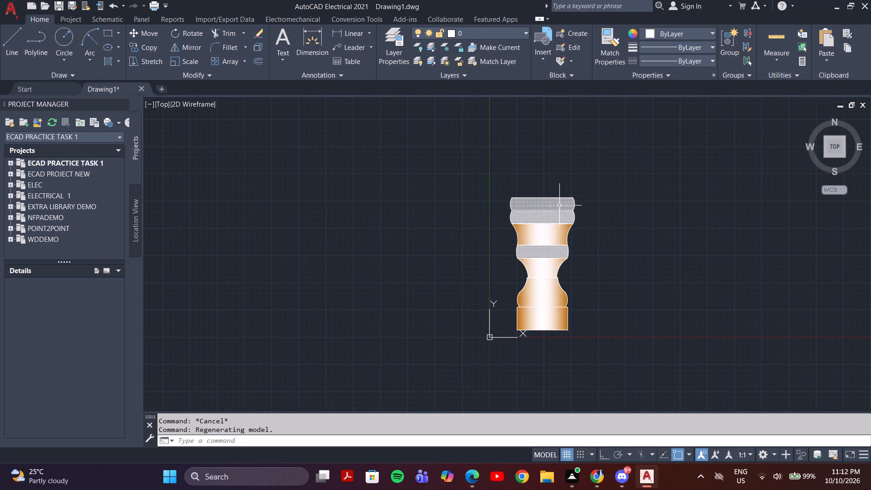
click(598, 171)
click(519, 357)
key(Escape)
Move the whole figure with its hatches and gradients up and to the right, farther away from the origin.
click(592, 163)
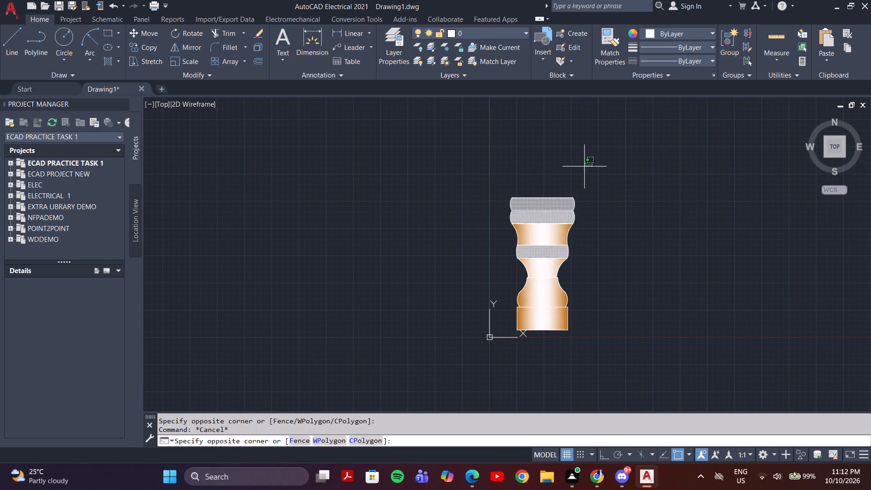
click(490, 363)
key(m)
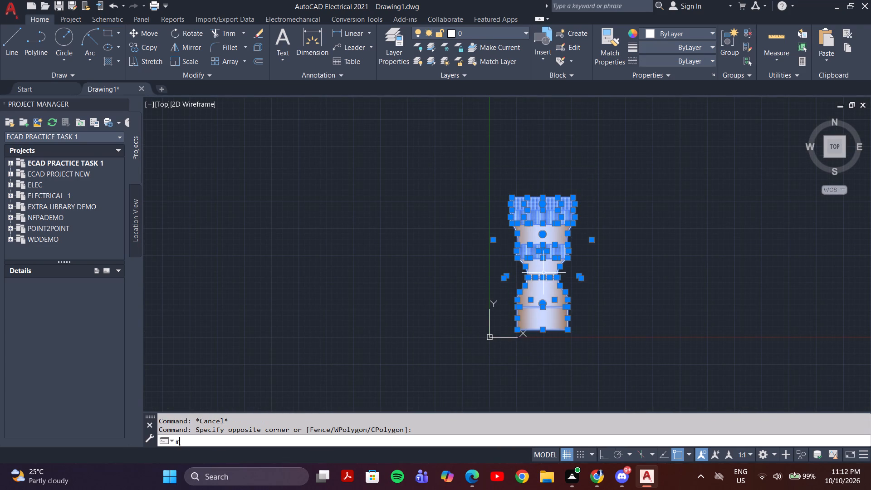
key(Return)
click(546, 254)
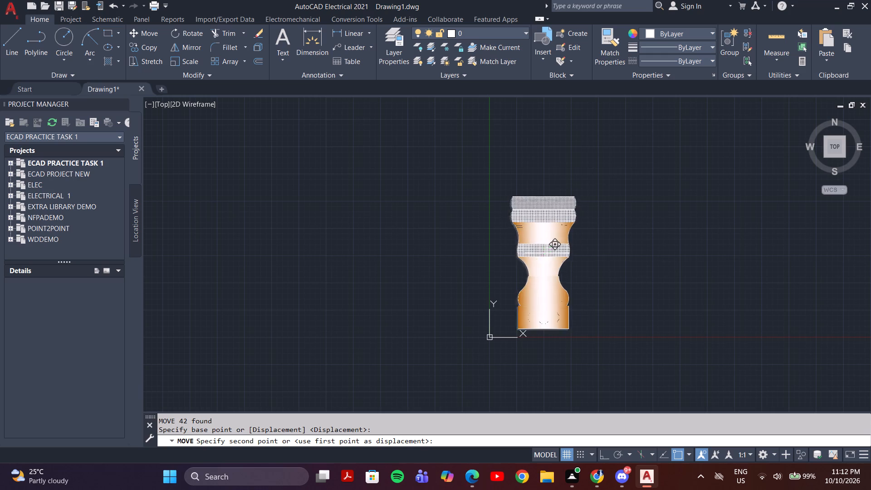
middle_drag(633, 161, 508, 269)
scroll(500, 244, down, 3)
click(578, 215)
Inspect the moved figure's outline, NET hatches and orange gradient fills, both up close and as a whole.
scroll(582, 219, up, 4)
scroll(639, 217, down, 3)
middle_drag(636, 213, 553, 244)
scroll(548, 240, up, 3)
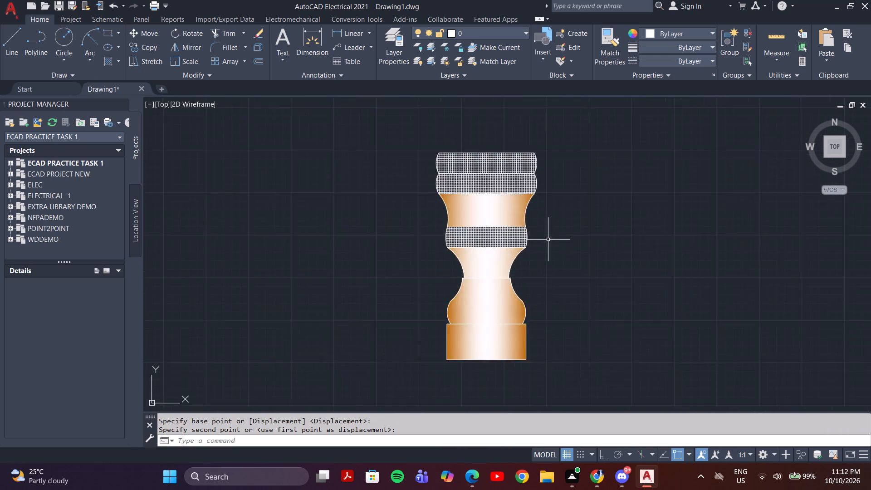
scroll(548, 240, up, 3)
scroll(424, 247, down, 6)
scroll(391, 254, up, 5)
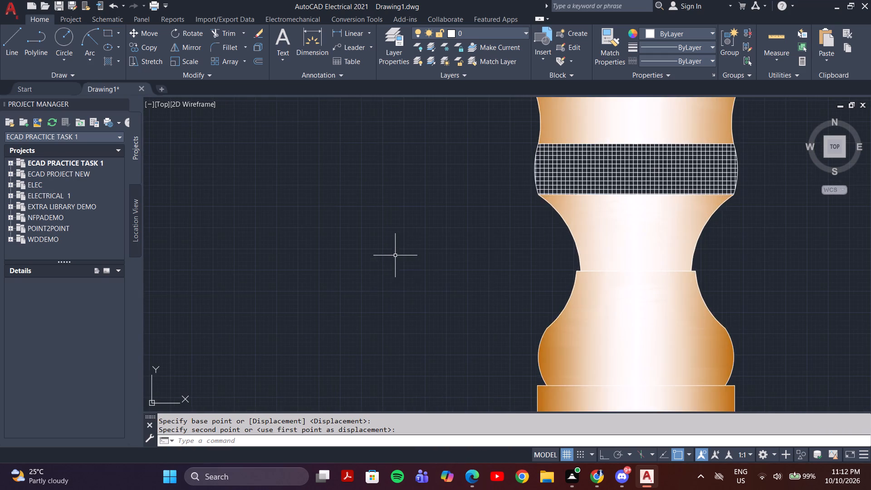
scroll(634, 237, down, 3)
scroll(594, 231, down, 4)
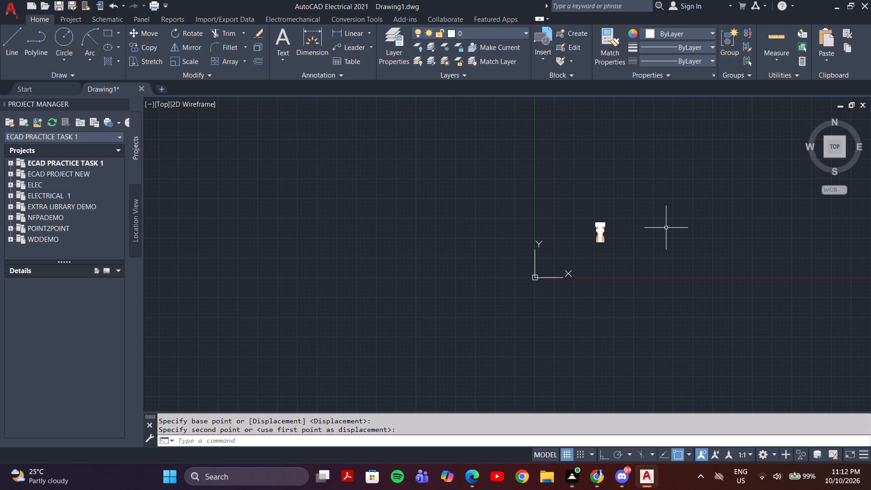
scroll(608, 241, up, 5)
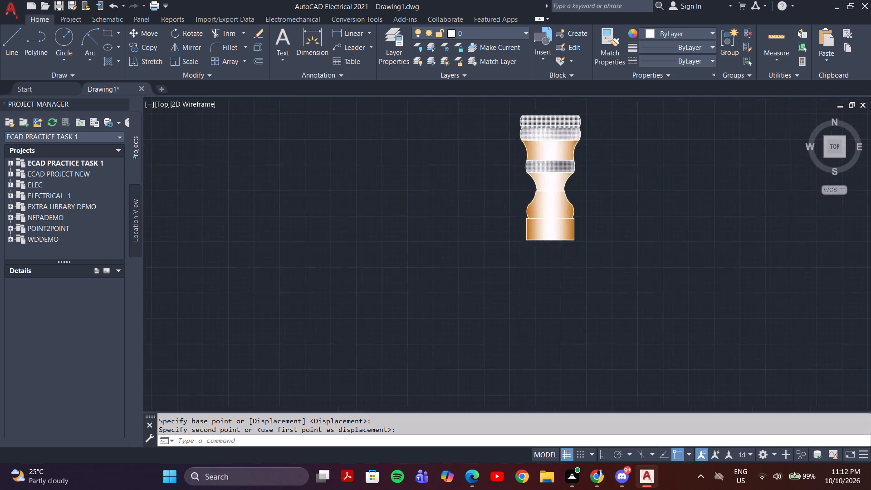
scroll(524, 193, down, 2)
middle_drag(528, 181, 539, 255)
scroll(539, 255, down, 1)
scroll(527, 231, up, 4)
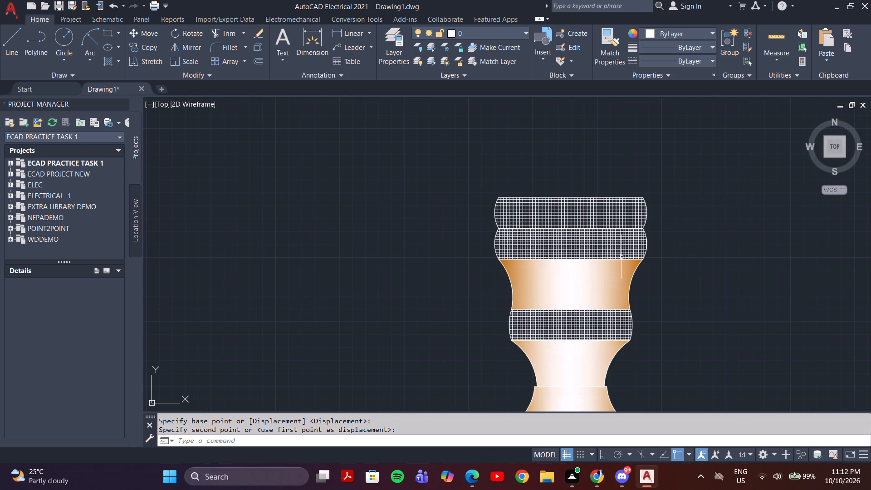
scroll(621, 285, up, 1)
scroll(621, 284, down, 2)
middle_drag(579, 280, 577, 228)
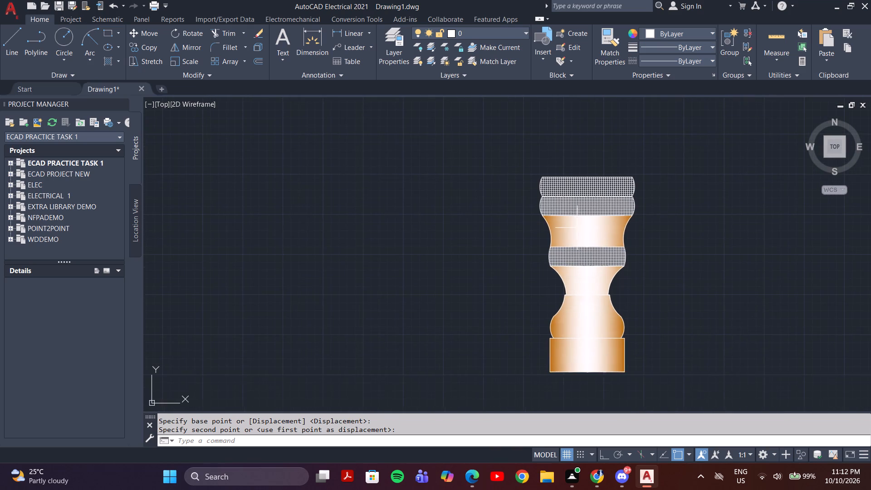
scroll(584, 269, up, 2)
scroll(584, 263, down, 4)
scroll(586, 295, up, 5)
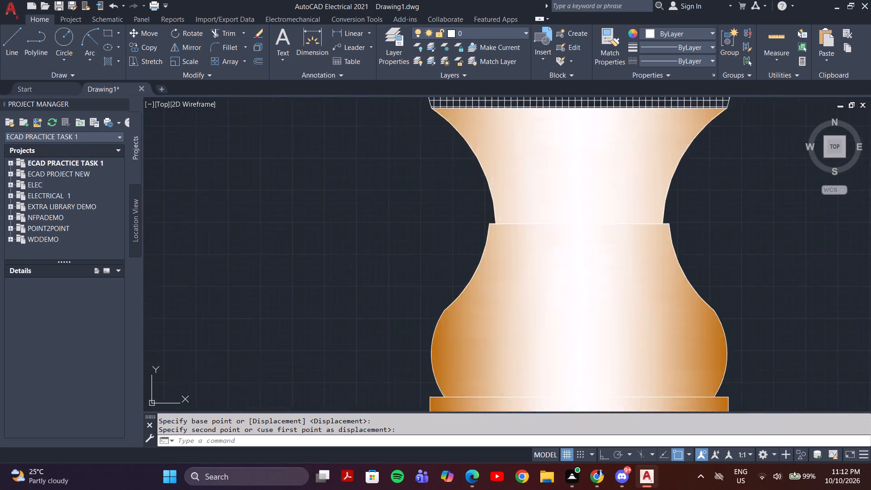
scroll(586, 295, up, 1)
scroll(586, 295, down, 8)
scroll(586, 294, up, 7)
scroll(586, 294, down, 6)
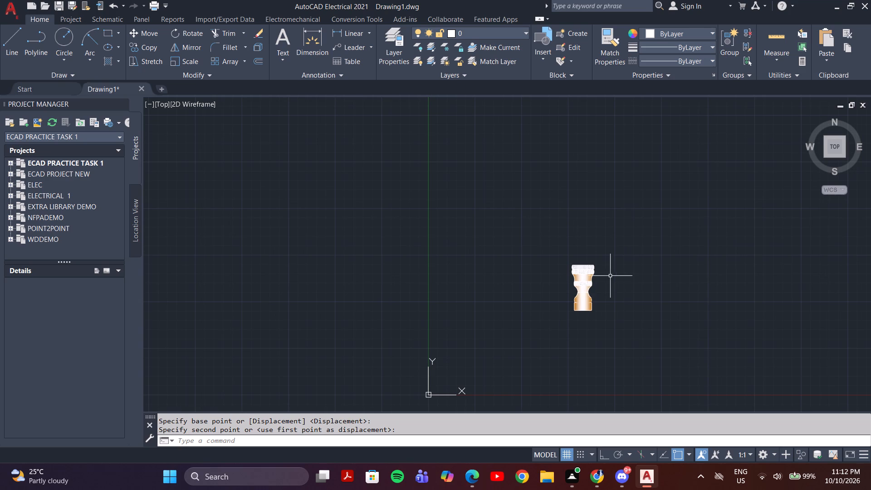
middle_drag(612, 275, 545, 274)
scroll(526, 271, up, 5)
scroll(526, 273, down, 4)
middle_drag(521, 282, 563, 252)
scroll(563, 252, up, 3)
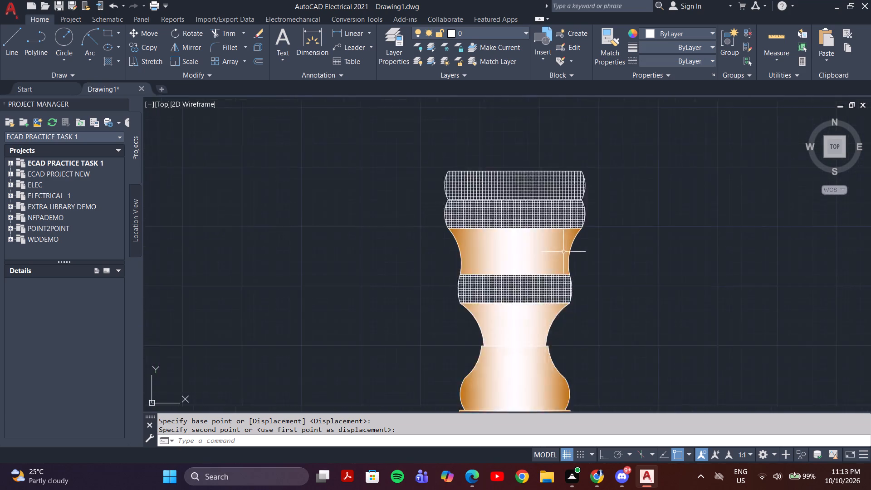
scroll(563, 252, up, 1)
scroll(523, 274, down, 4)
scroll(519, 281, up, 5)
scroll(519, 281, down, 9)
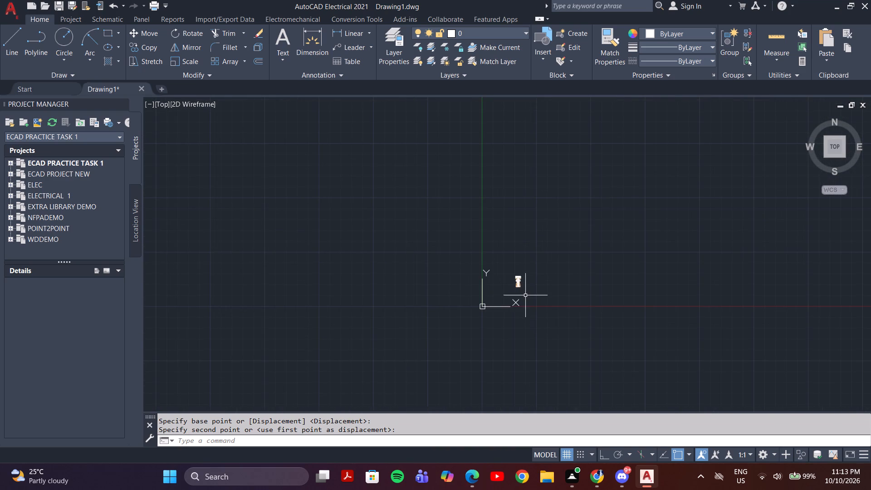
scroll(525, 295, up, 9)
scroll(525, 295, down, 8)
scroll(525, 294, up, 4)
scroll(482, 267, down, 3)
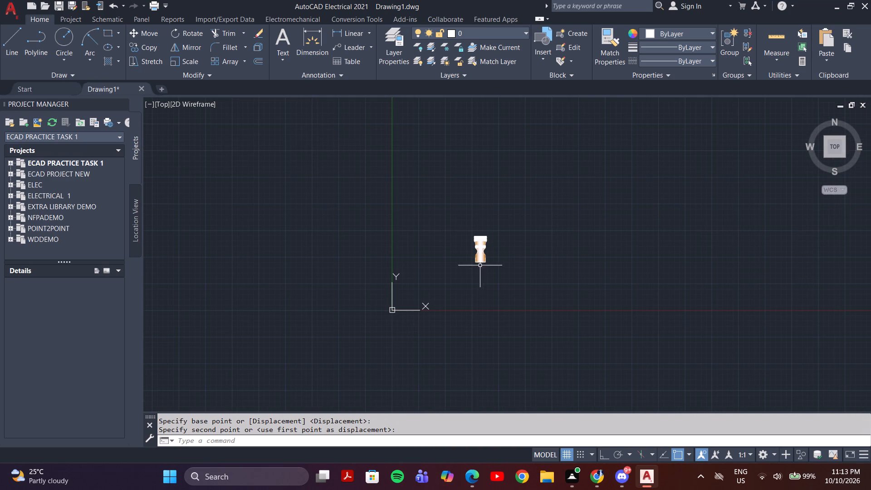
scroll(550, 237, down, 1)
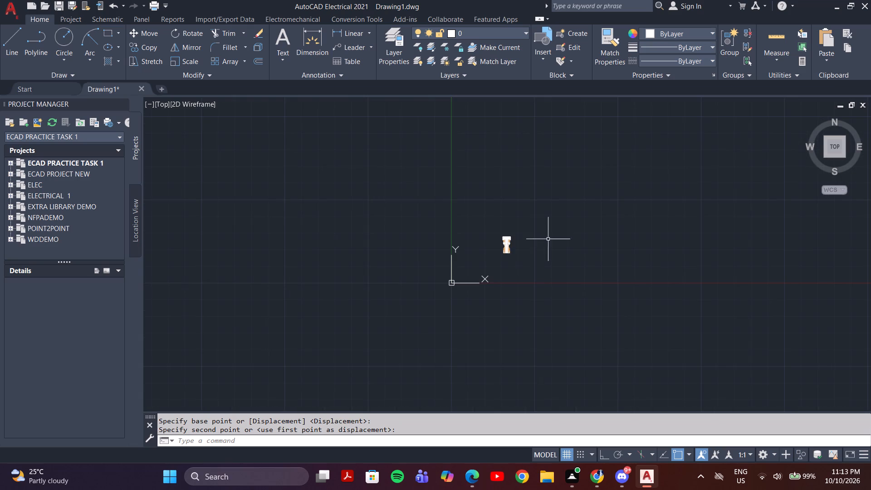
scroll(454, 233, up, 3)
scroll(594, 250, up, 2)
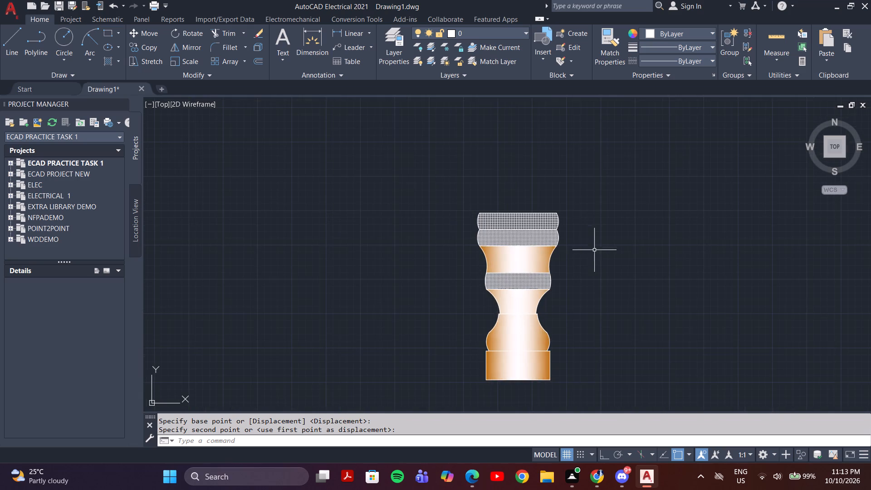
middle_drag(574, 256, 504, 231)
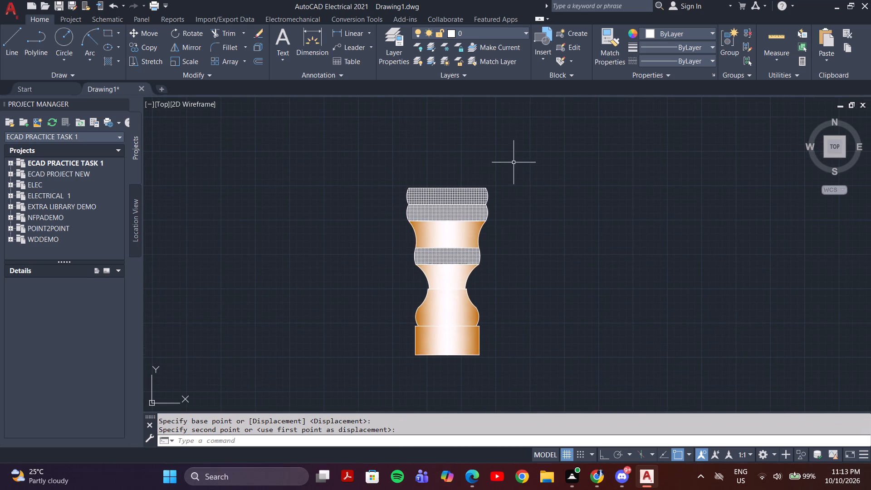
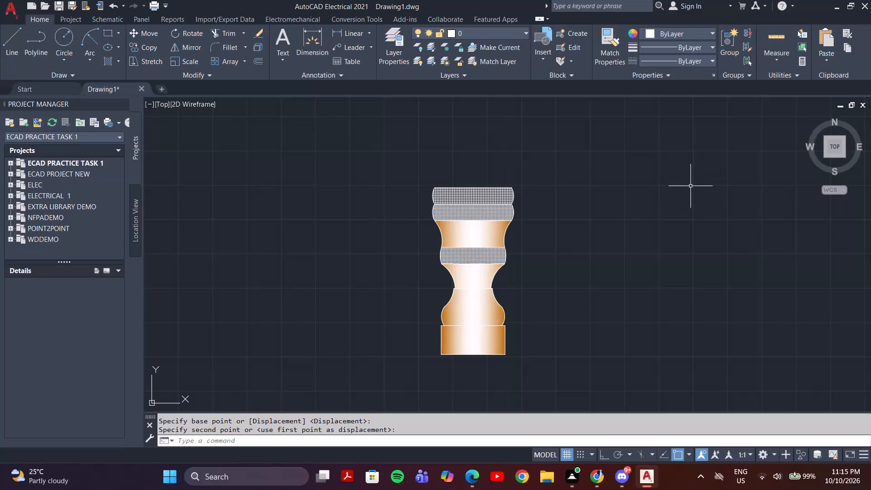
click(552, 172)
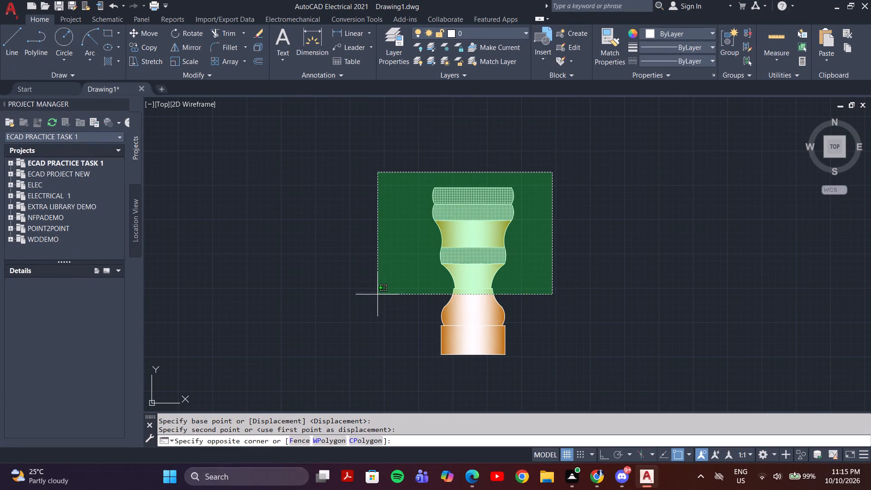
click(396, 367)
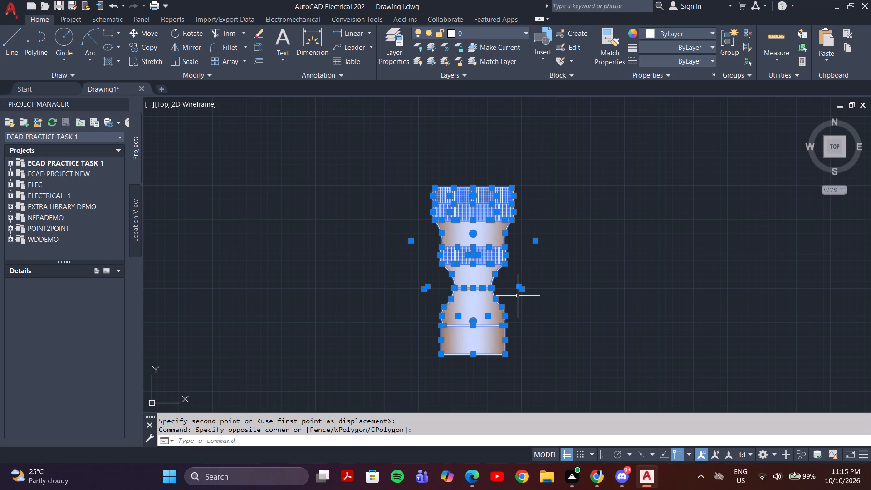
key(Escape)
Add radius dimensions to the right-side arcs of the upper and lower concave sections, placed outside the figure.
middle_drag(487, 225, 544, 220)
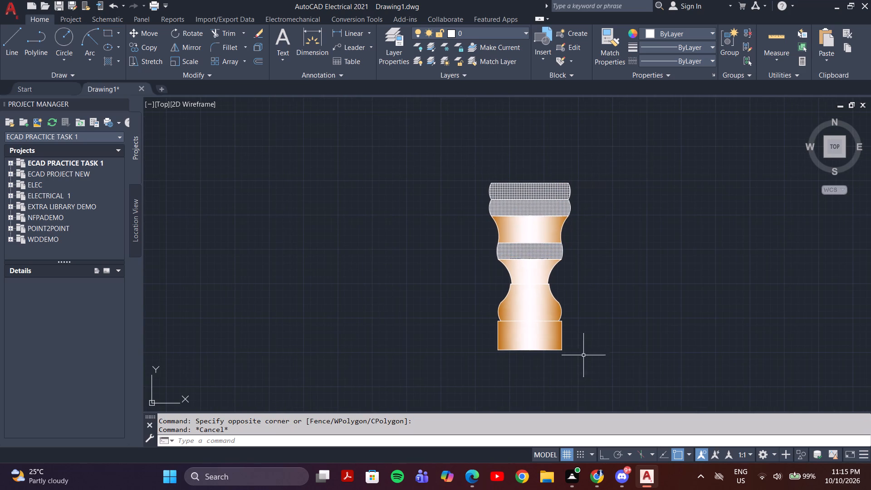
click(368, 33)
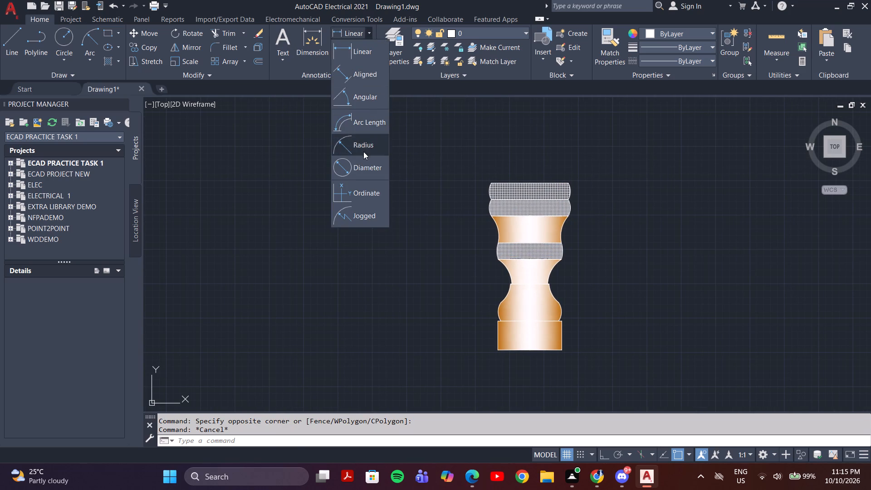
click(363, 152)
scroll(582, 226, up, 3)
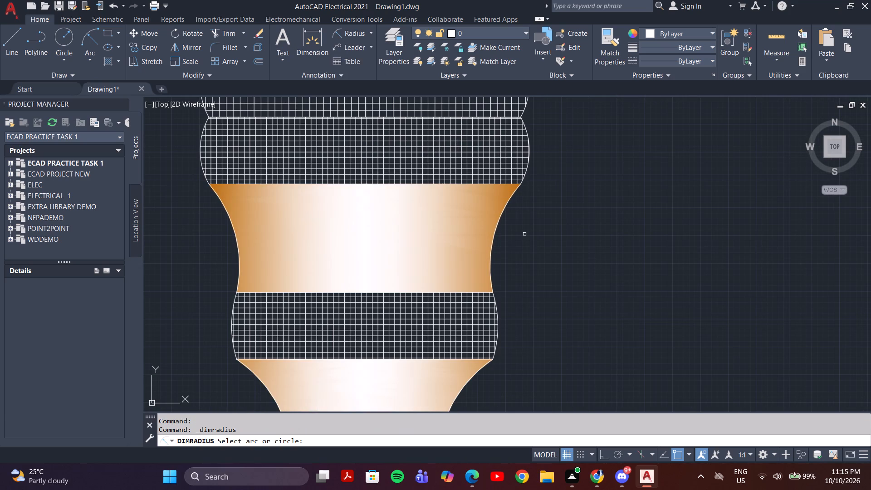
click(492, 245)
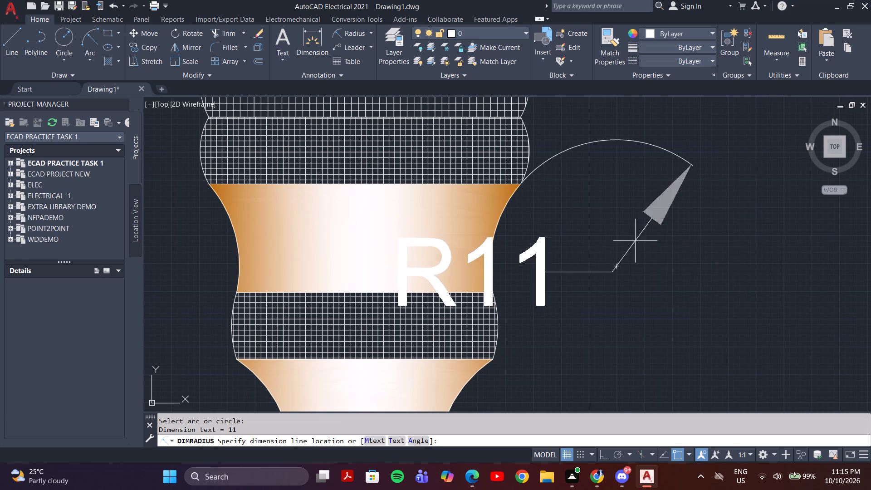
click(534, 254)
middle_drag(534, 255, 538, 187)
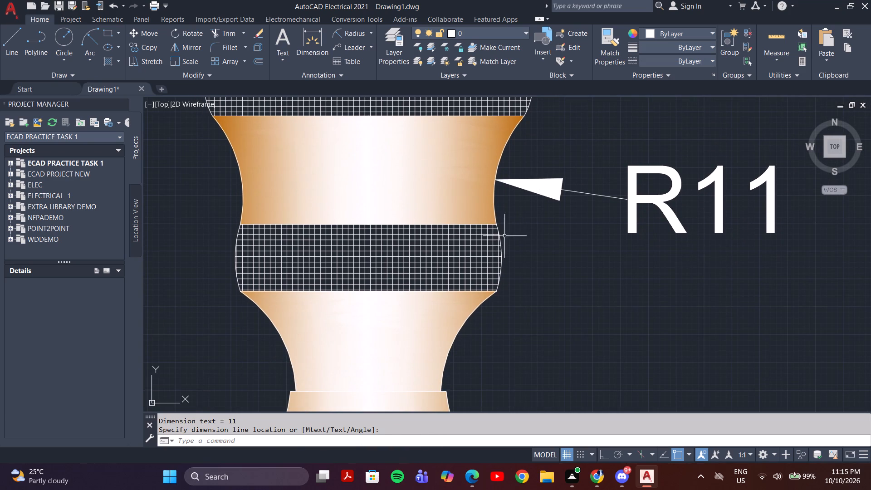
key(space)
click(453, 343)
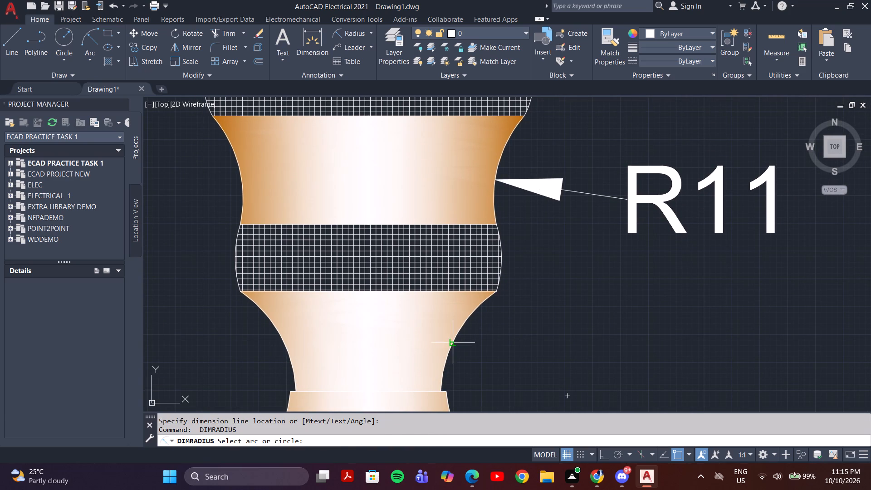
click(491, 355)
Add radius dimensions to the left-side arcs of the upper and lower concave sections, placed to the left of the figure.
scroll(508, 328, down, 1)
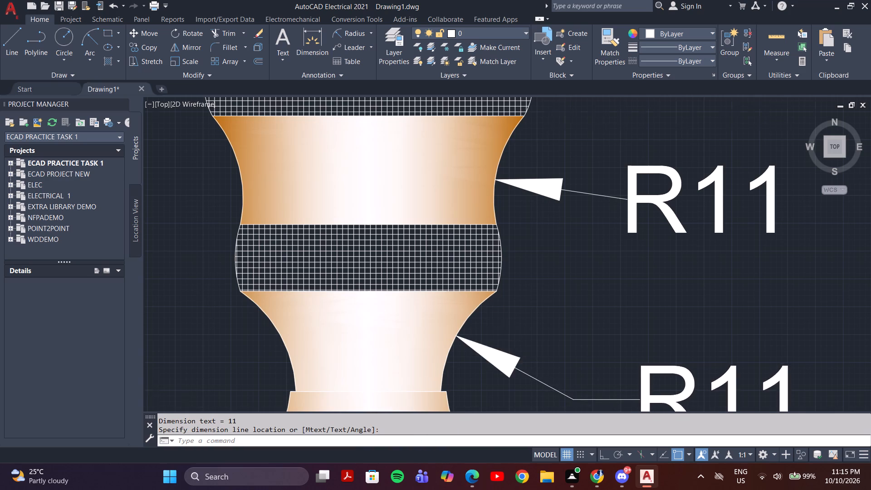
scroll(508, 328, down, 2)
middle_drag(508, 328, 625, 299)
scroll(546, 297, up, 4)
middle_drag(586, 300, 489, 312)
scroll(488, 307, up, 1)
scroll(489, 301, down, 3)
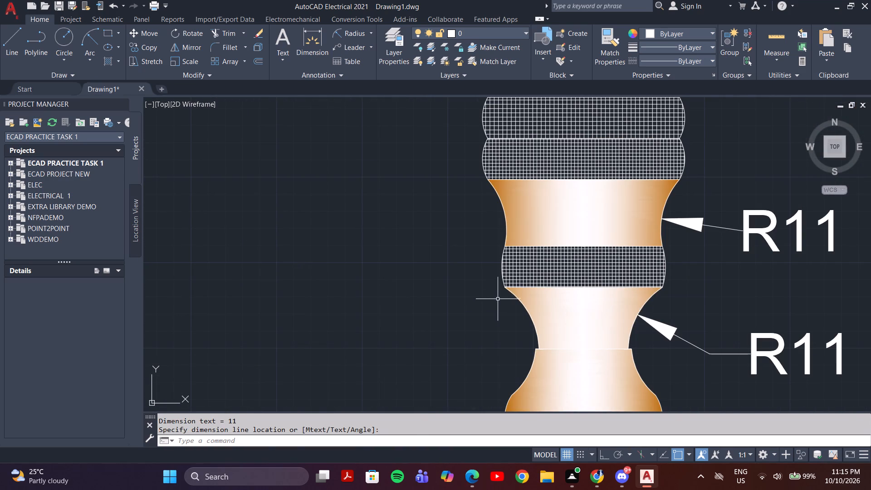
key(space)
click(505, 219)
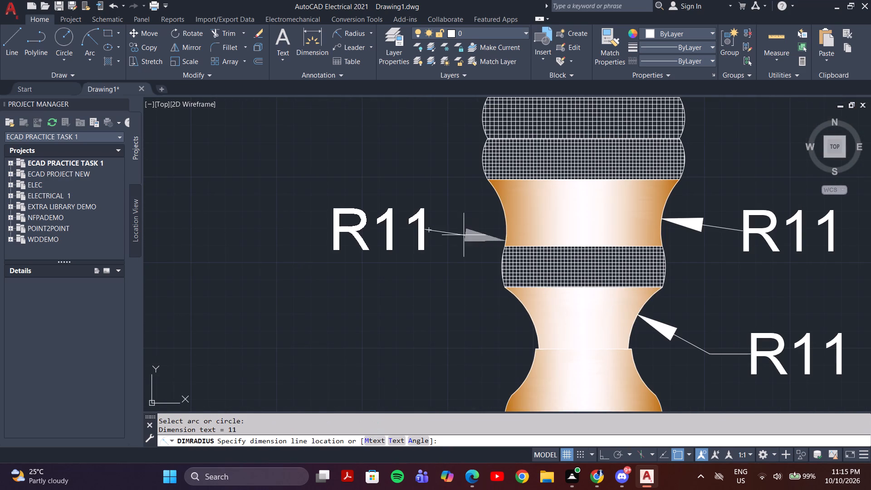
click(462, 221)
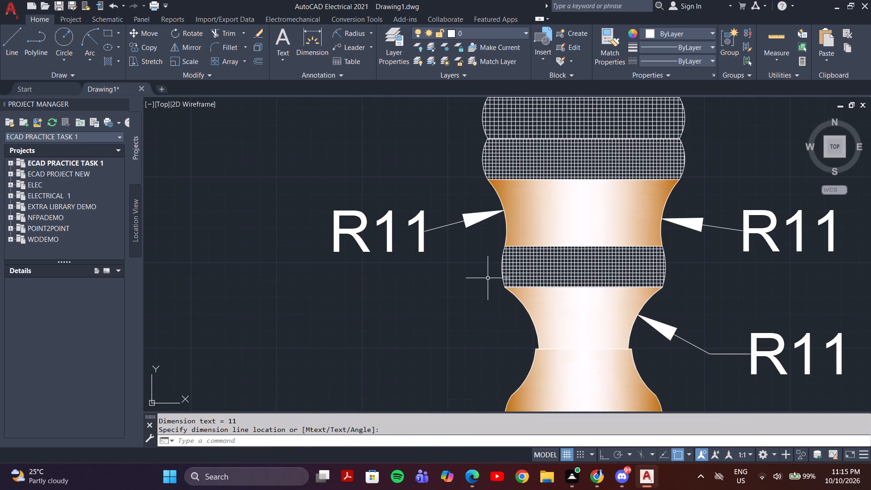
middle_drag(492, 282, 484, 249)
key(space)
click(517, 273)
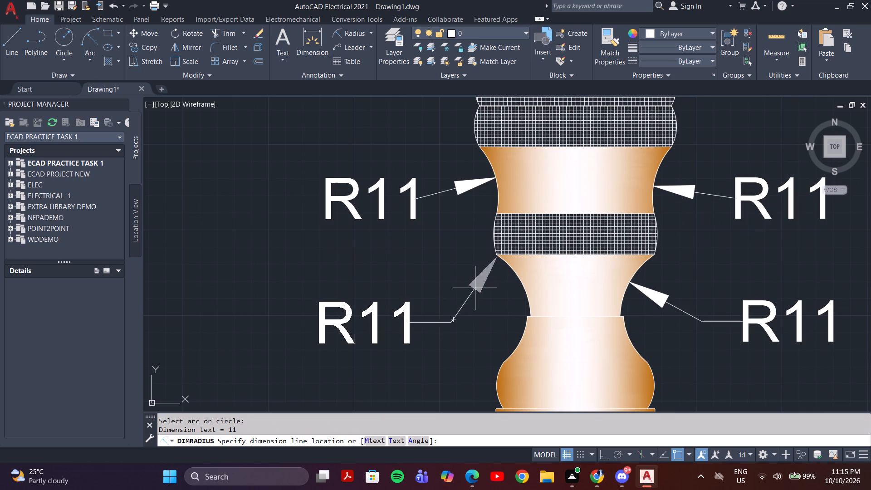
click(522, 282)
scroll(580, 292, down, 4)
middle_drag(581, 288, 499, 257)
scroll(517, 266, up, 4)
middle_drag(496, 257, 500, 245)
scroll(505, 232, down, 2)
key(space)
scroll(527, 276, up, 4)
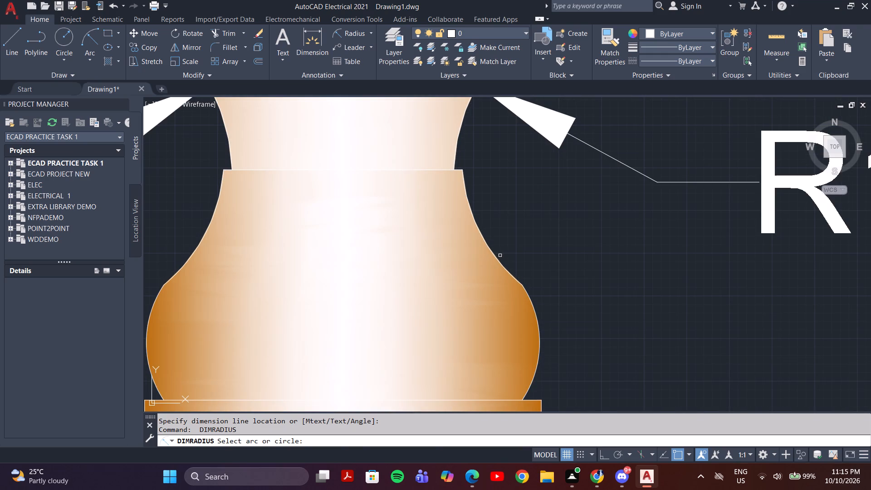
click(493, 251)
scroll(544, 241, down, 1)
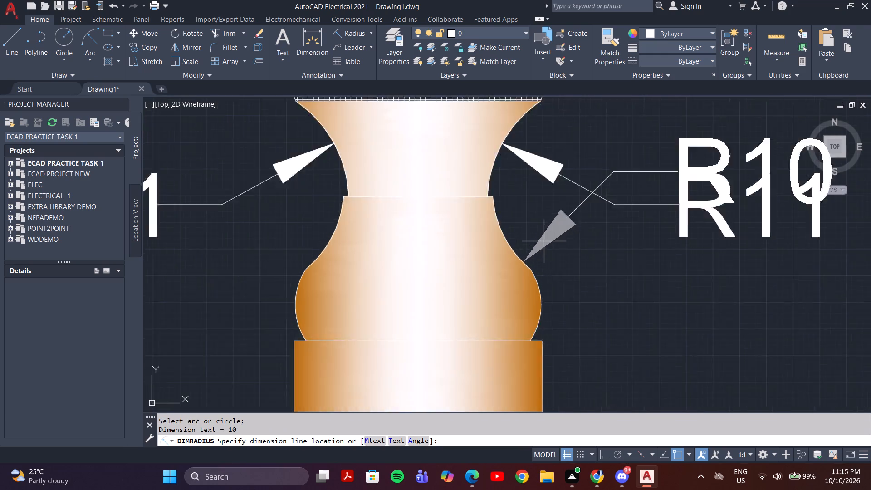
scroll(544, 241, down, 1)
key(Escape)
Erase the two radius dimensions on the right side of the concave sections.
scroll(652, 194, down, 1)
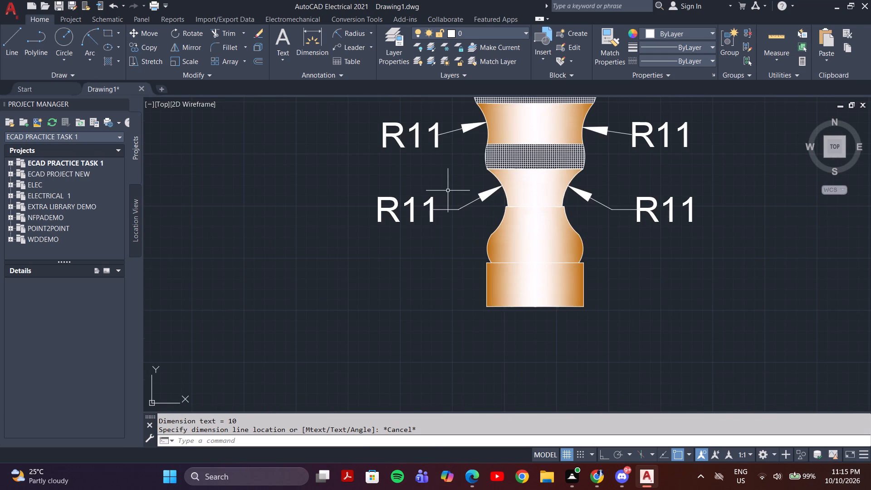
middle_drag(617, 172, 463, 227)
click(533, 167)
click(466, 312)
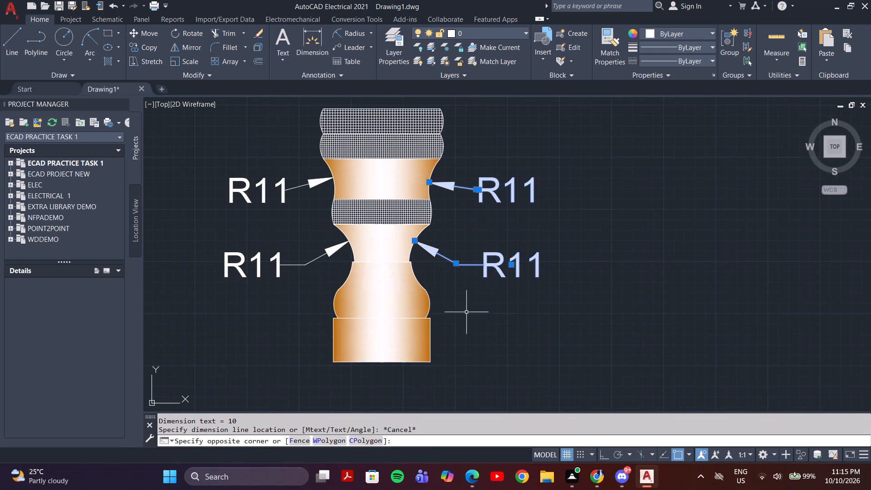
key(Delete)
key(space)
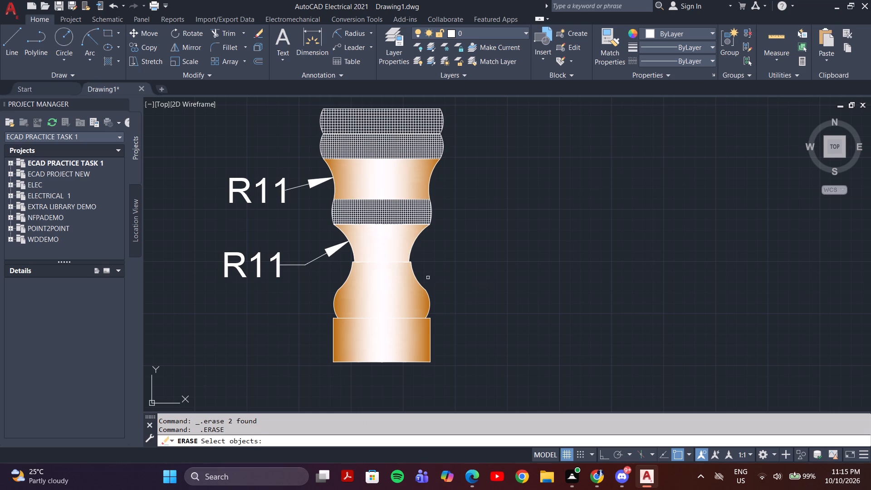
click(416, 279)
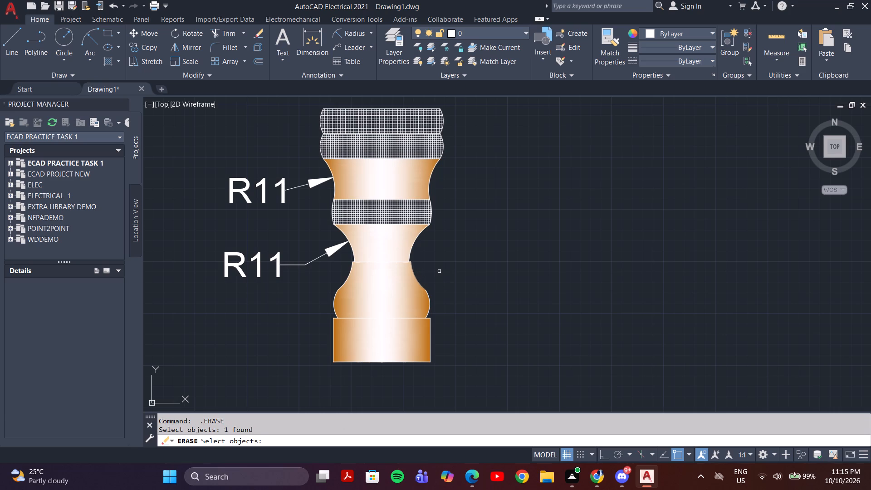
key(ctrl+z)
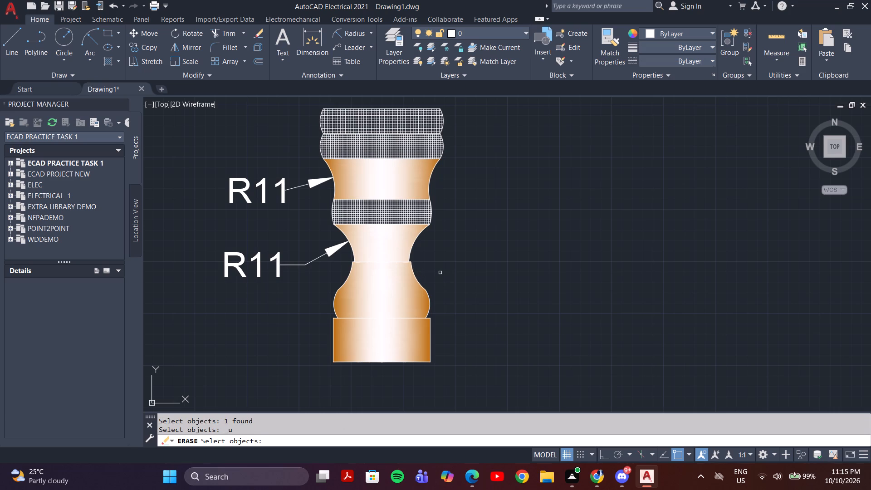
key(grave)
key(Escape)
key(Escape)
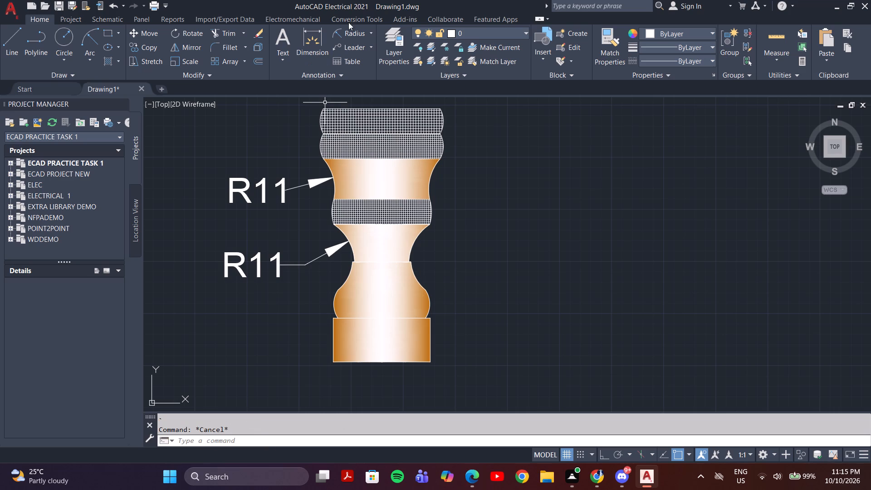
Add radius dimensions to the concave shoulder arc and the convex bulge arc on the bulbous section's right side.
click(348, 33)
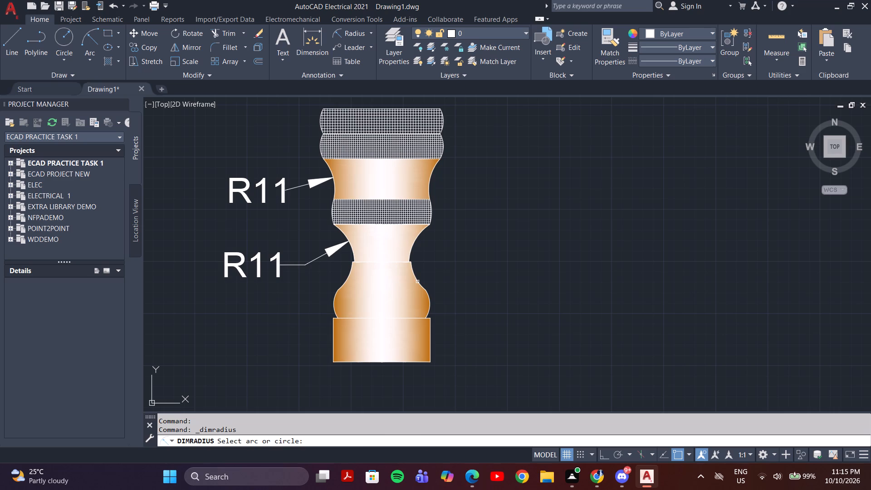
click(417, 282)
click(439, 266)
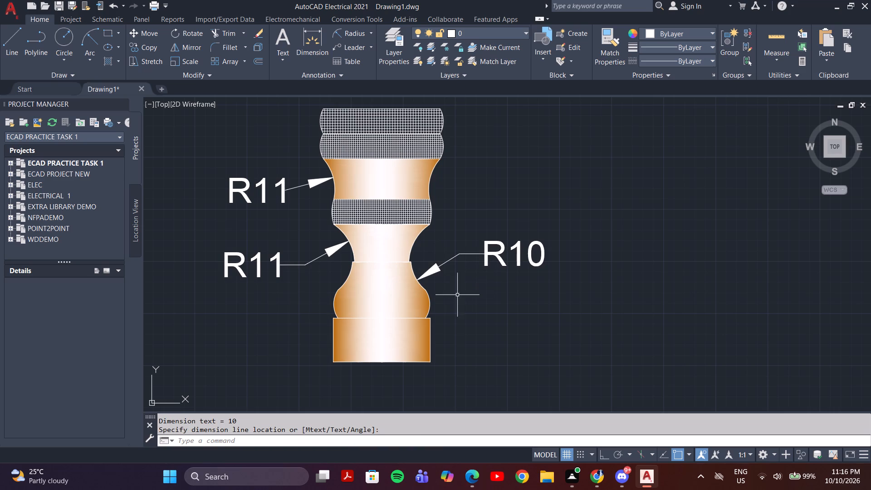
middle_drag(460, 294, 541, 253)
key(space)
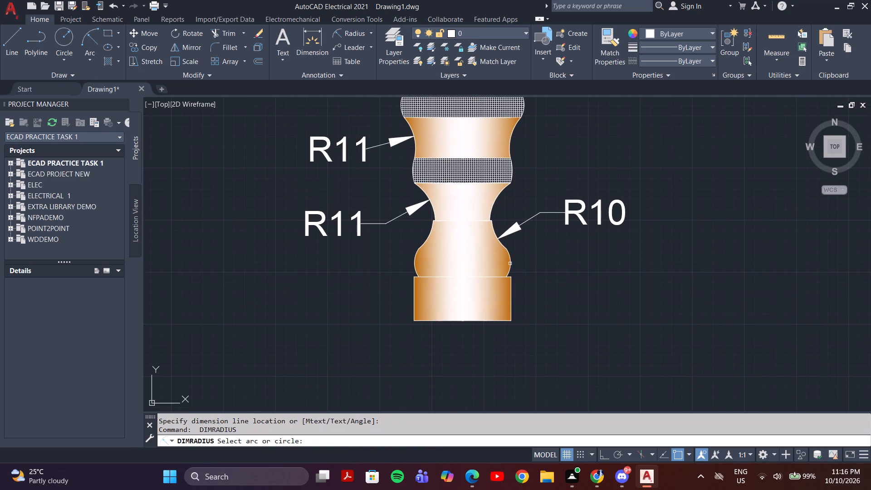
click(510, 264)
click(548, 263)
Add a radius dimension to the right-side arc of the second NET-hatched band from the top.
key(space)
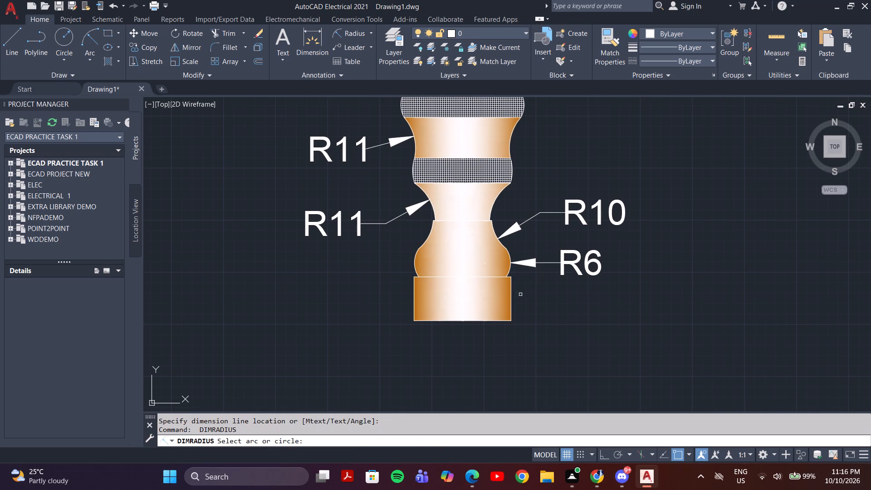
middle_drag(513, 248, 458, 328)
middle_drag(469, 198, 463, 236)
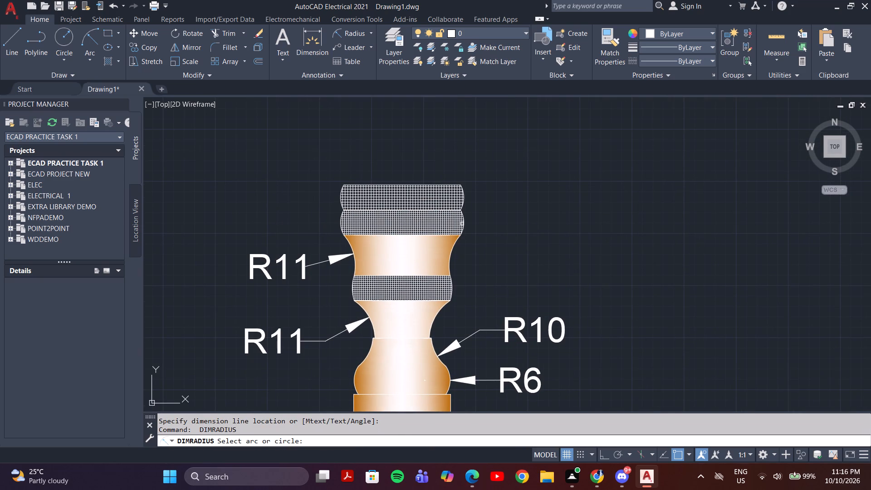
scroll(464, 224, up, 6)
click(432, 218)
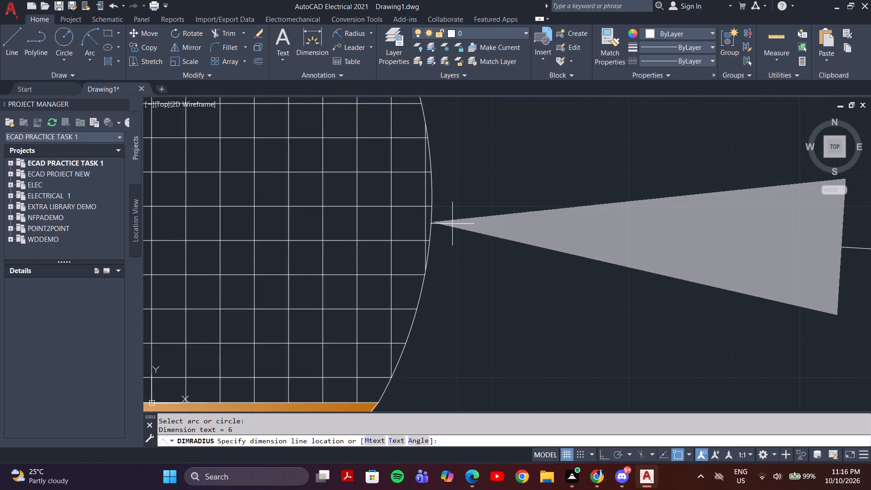
click(457, 212)
Add a linear dimension for the width of the rectangular base, placed below its bottom edge.
scroll(457, 212, down, 5)
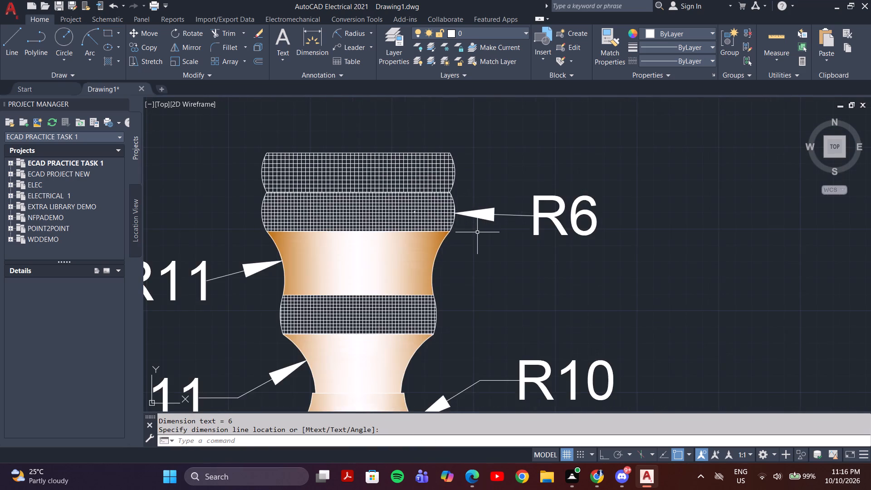
scroll(477, 232, down, 2)
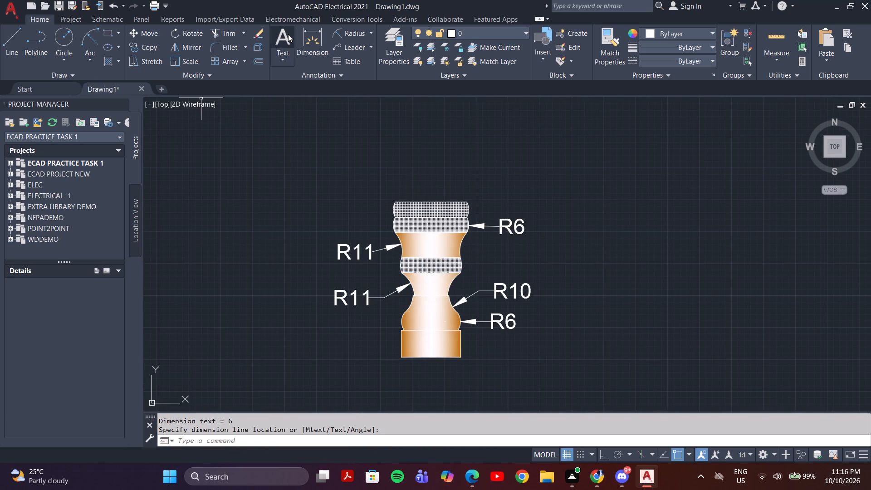
click(372, 30)
click(353, 55)
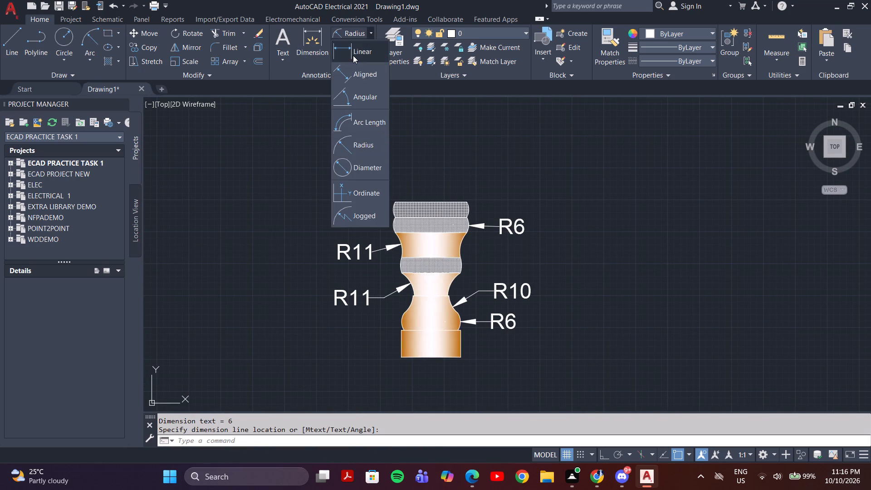
middle_drag(439, 243, 450, 125)
scroll(427, 212, up, 4)
scroll(420, 262, down, 3)
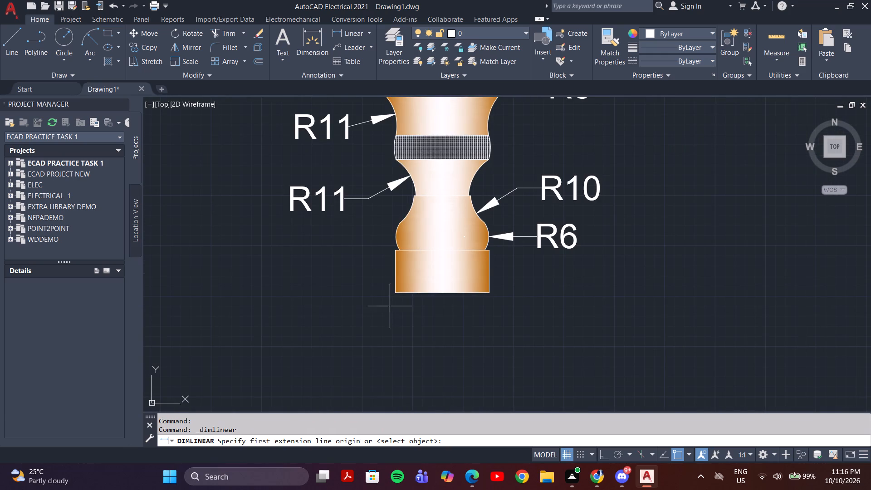
click(395, 294)
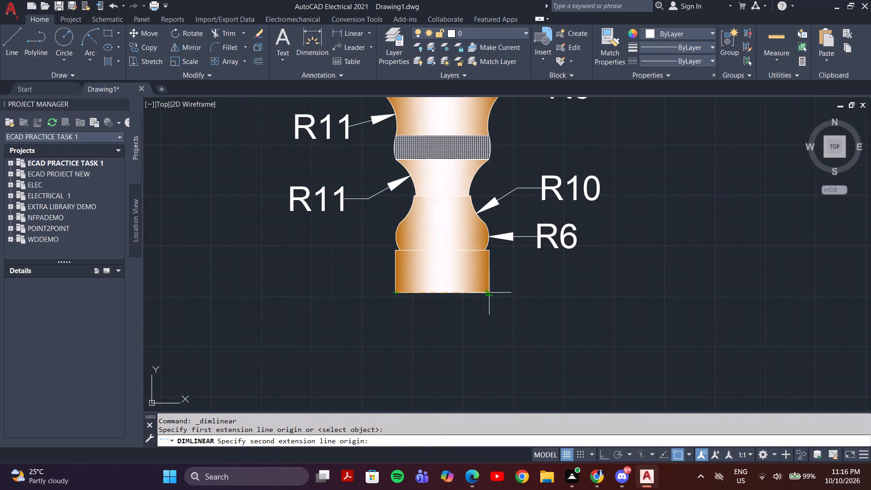
click(490, 294)
click(488, 328)
Add a linear dimension for the height of the rectangular base, placed to the left of the figure.
middle_drag(491, 302, 484, 322)
scroll(480, 290, up, 1)
middle_drag(479, 302, 477, 321)
key(space)
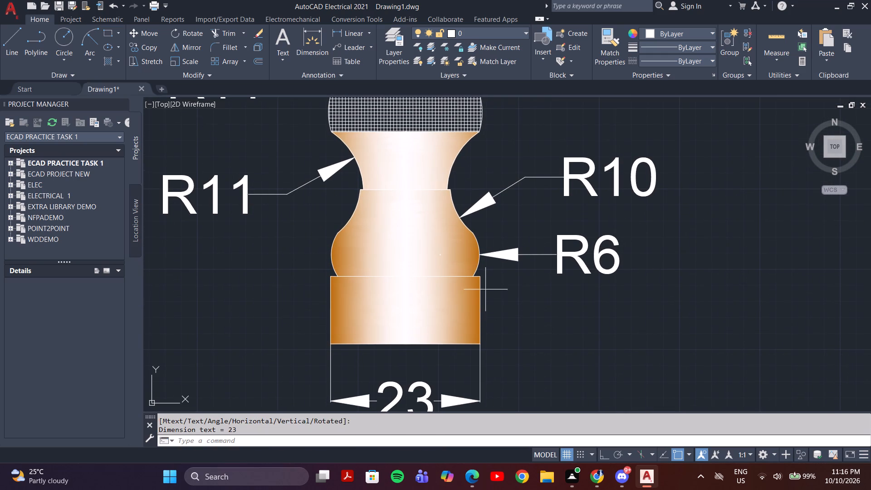
click(481, 278)
click(480, 346)
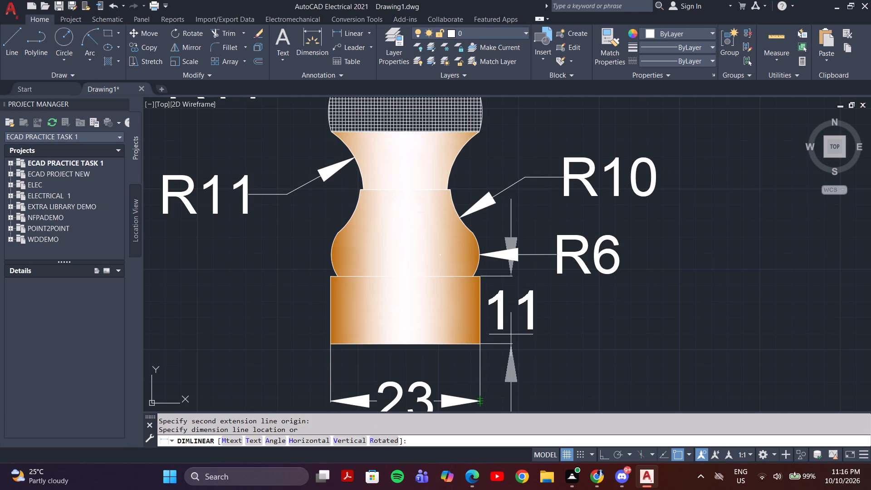
click(292, 328)
scroll(350, 233, down, 4)
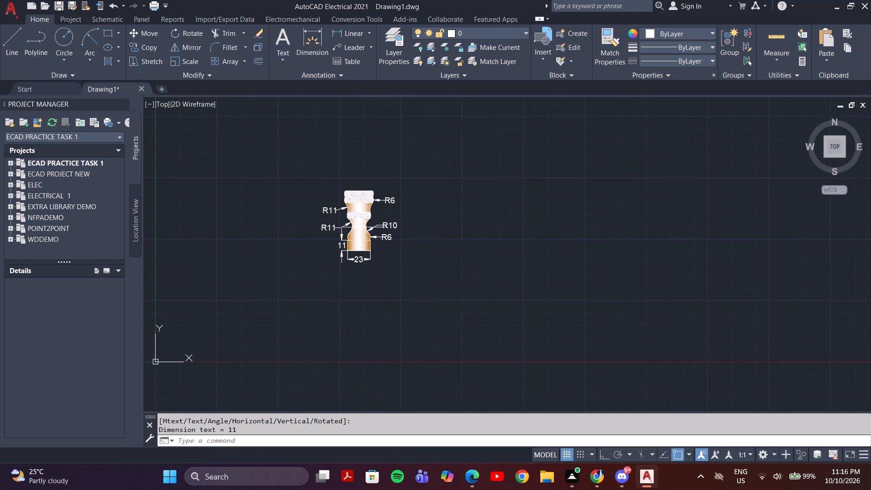
Add a linear dimension for the width of the figure's top edge, placed above the uppermost NET-hatched band.
middle_drag(365, 211, 357, 275)
scroll(344, 260, up, 2)
key(space)
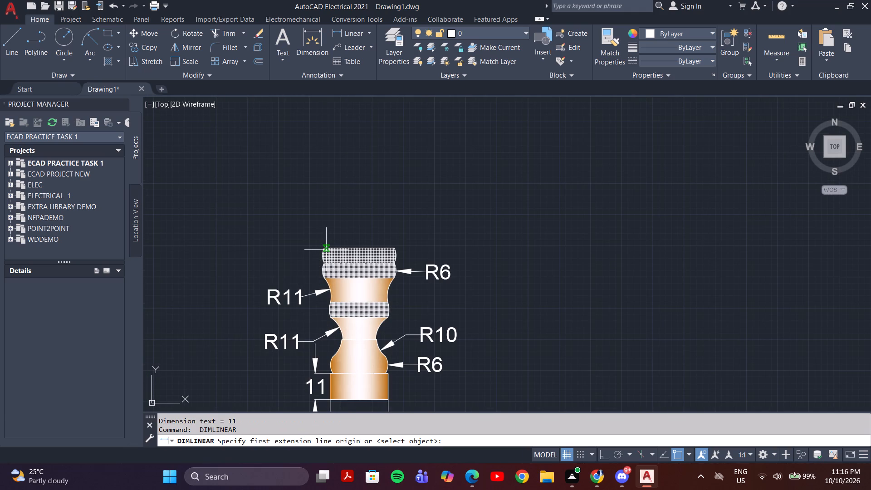
click(325, 249)
click(393, 248)
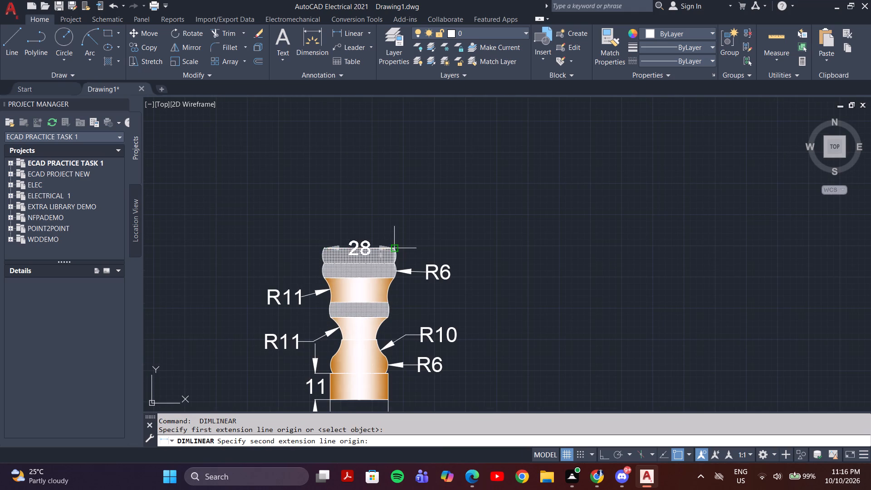
click(394, 224)
Add a linear dimension for the width of the narrow neck line atop the bulbous section, placed just above that line.
scroll(400, 234, down, 2)
middle_drag(397, 245, 415, 201)
scroll(373, 231, up, 3)
middle_drag(508, 253, 509, 254)
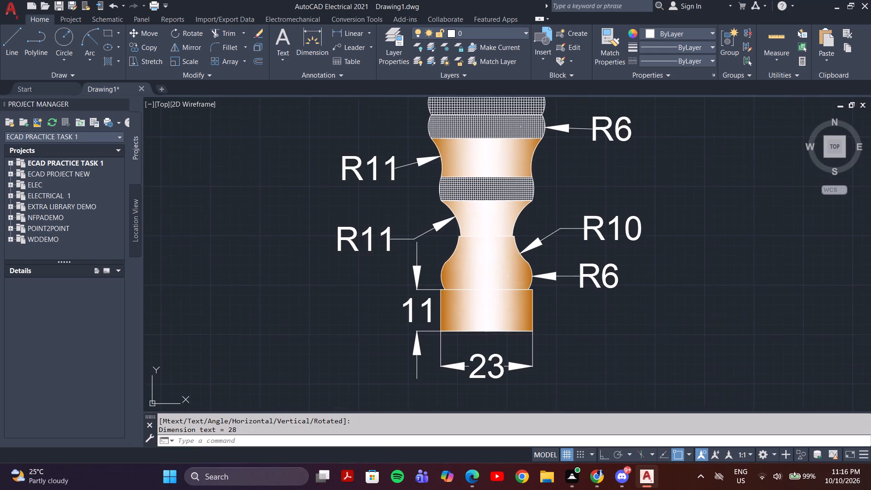
middle_drag(509, 254, 448, 262)
scroll(442, 259, up, 2)
key(space)
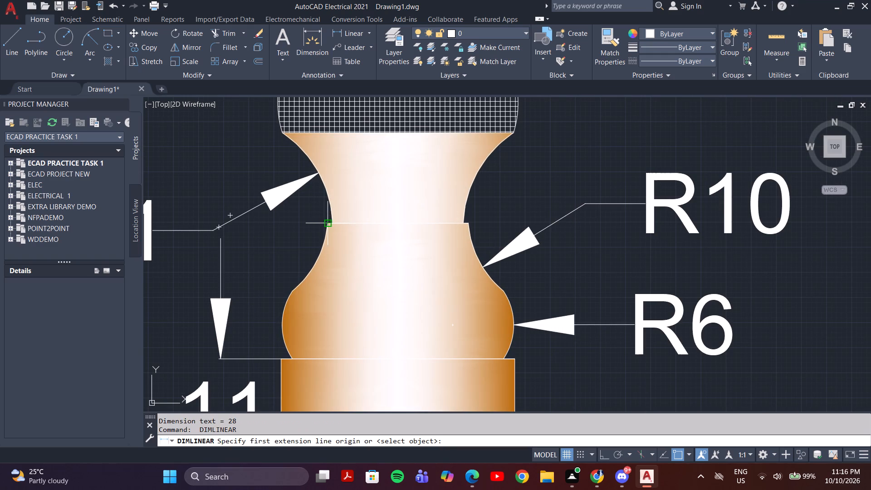
click(327, 224)
click(466, 224)
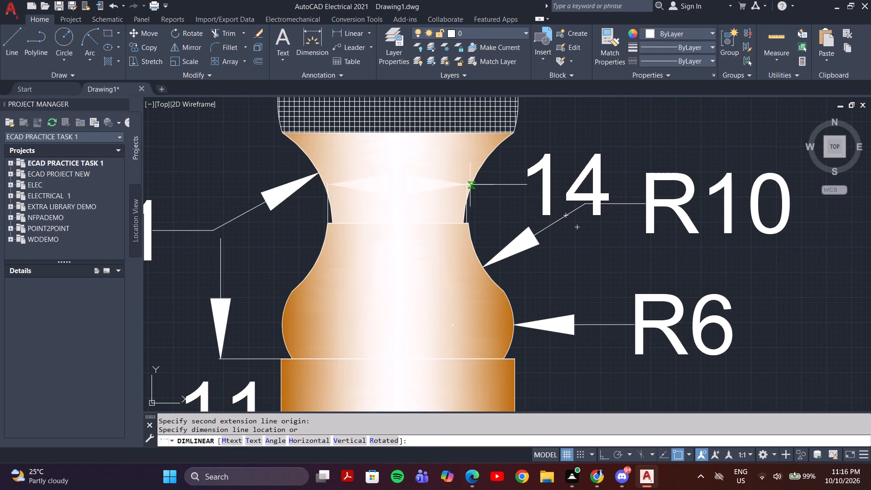
click(470, 180)
Add a linear dimension for the top-edge width of the third NET-hatched band, placed above it within the upper gradient section.
scroll(472, 178, down, 1)
middle_drag(480, 156, 478, 265)
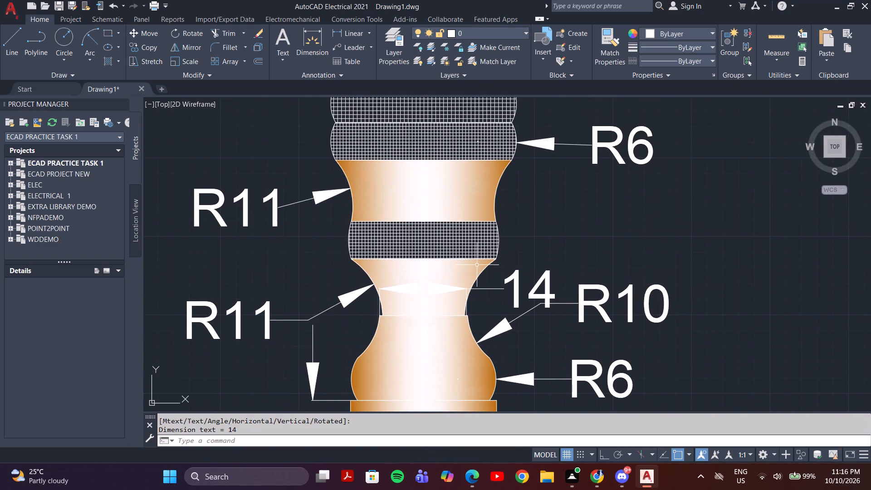
key(space)
click(350, 223)
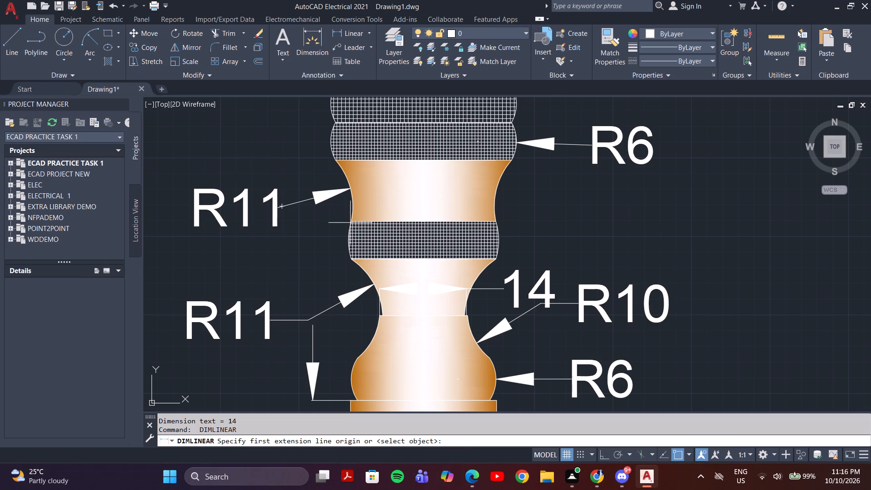
scroll(497, 223, up, 3)
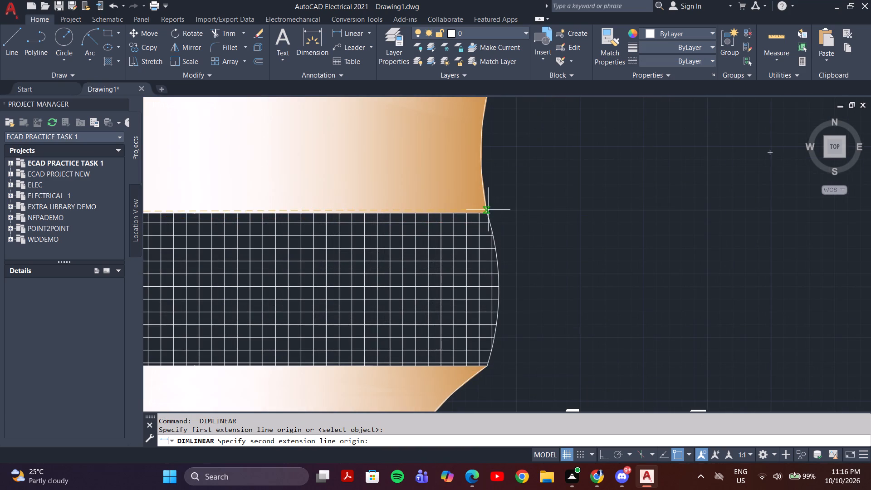
click(488, 216)
middle_drag(488, 158, 490, 291)
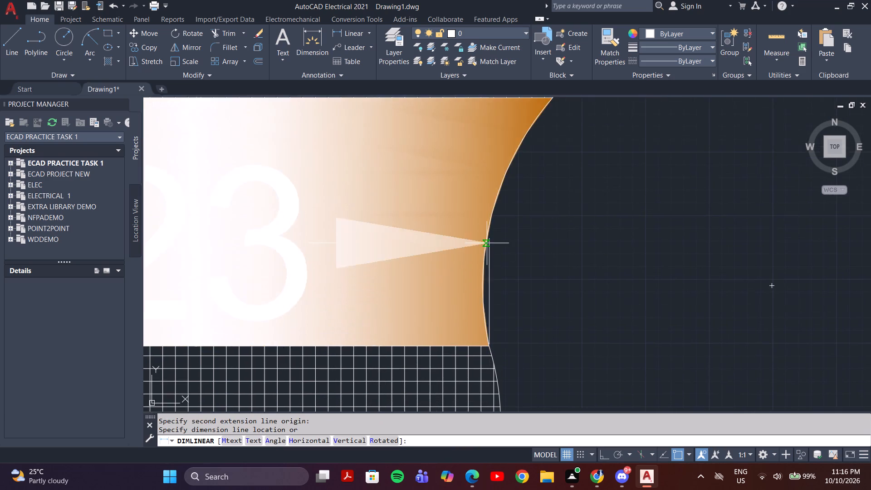
scroll(487, 243, down, 2)
click(486, 229)
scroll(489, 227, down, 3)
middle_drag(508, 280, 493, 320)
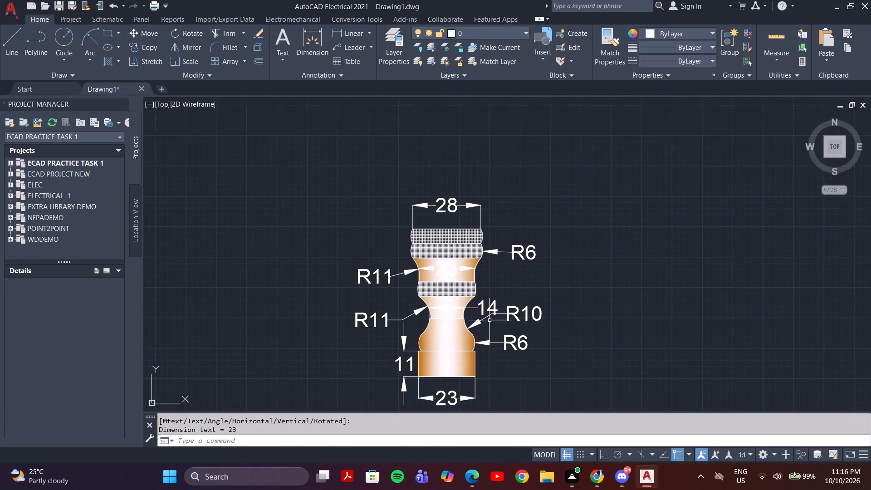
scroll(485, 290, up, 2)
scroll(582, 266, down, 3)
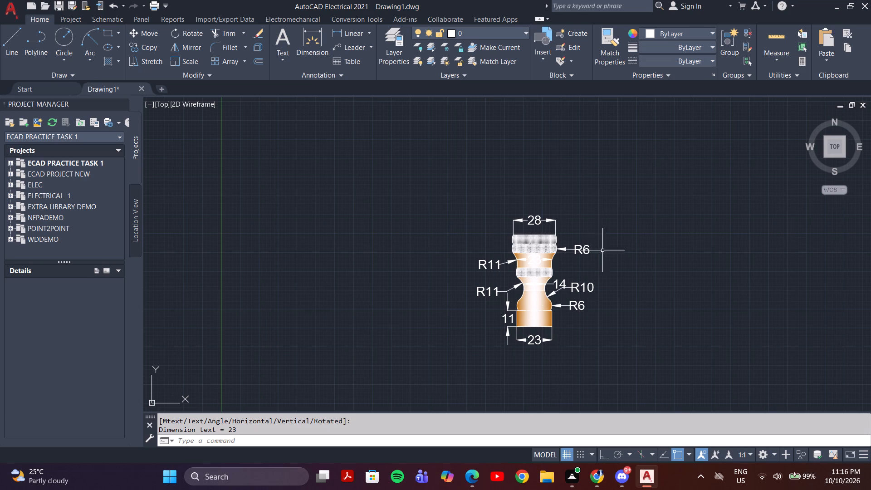
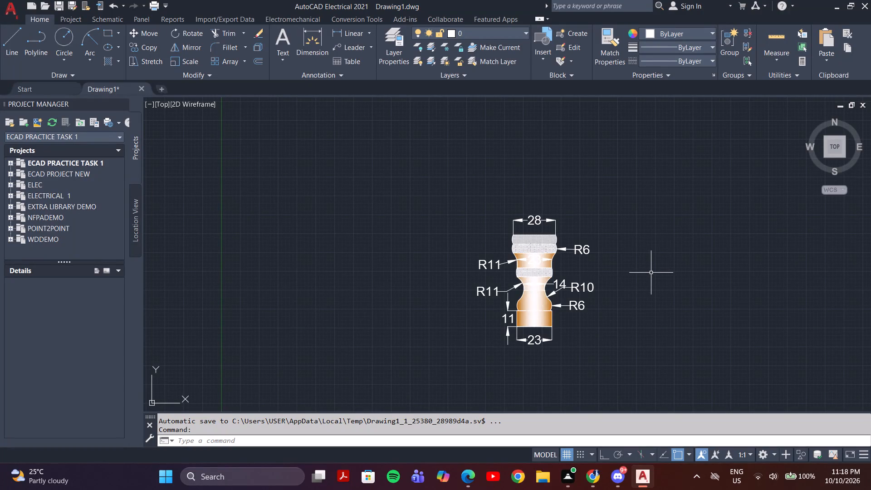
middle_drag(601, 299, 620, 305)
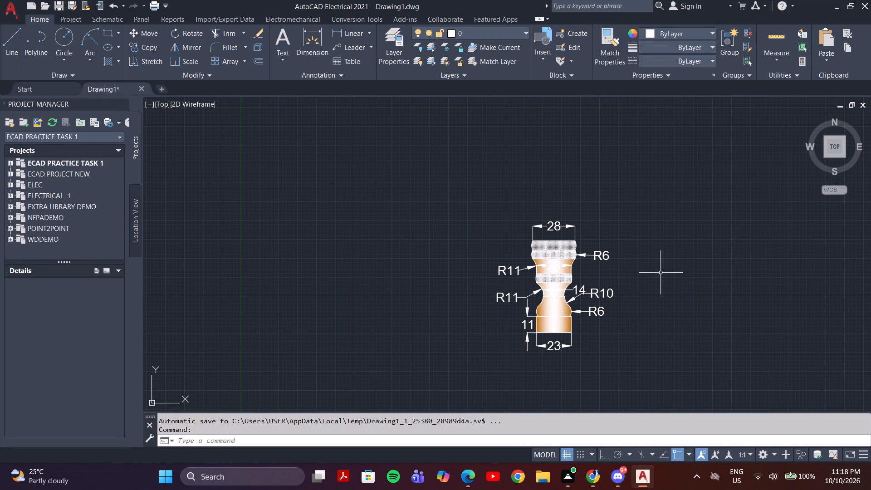
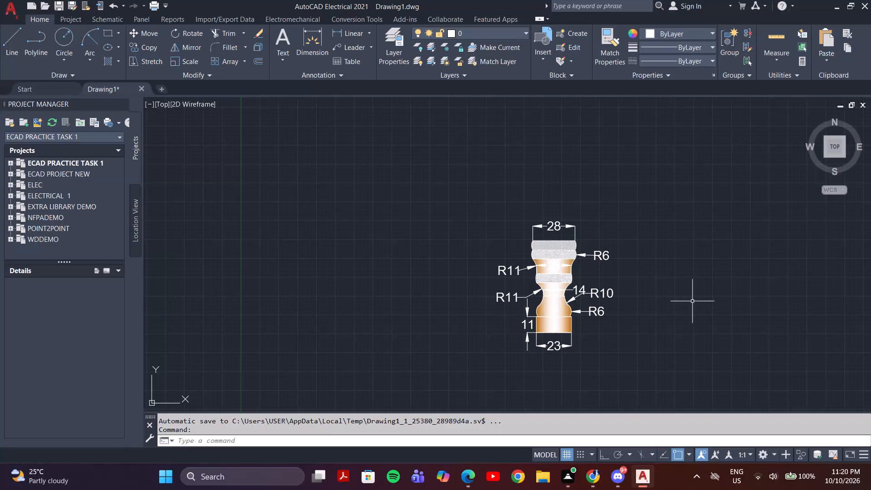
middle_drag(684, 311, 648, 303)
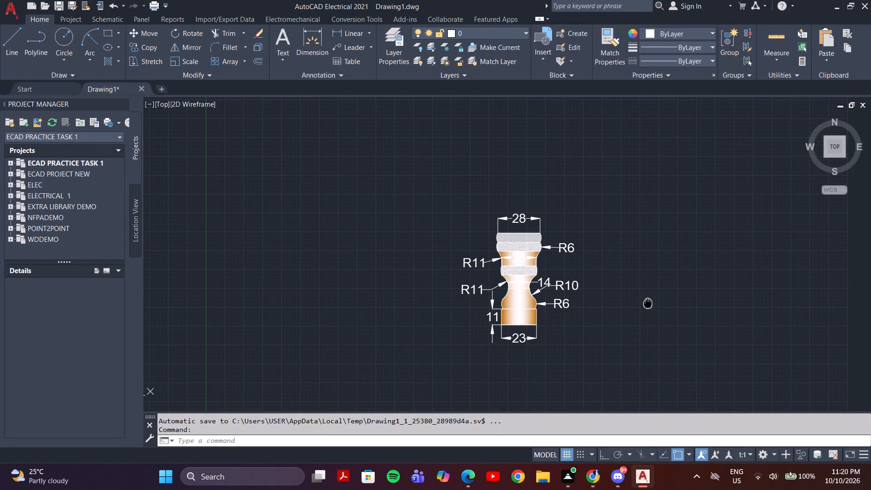
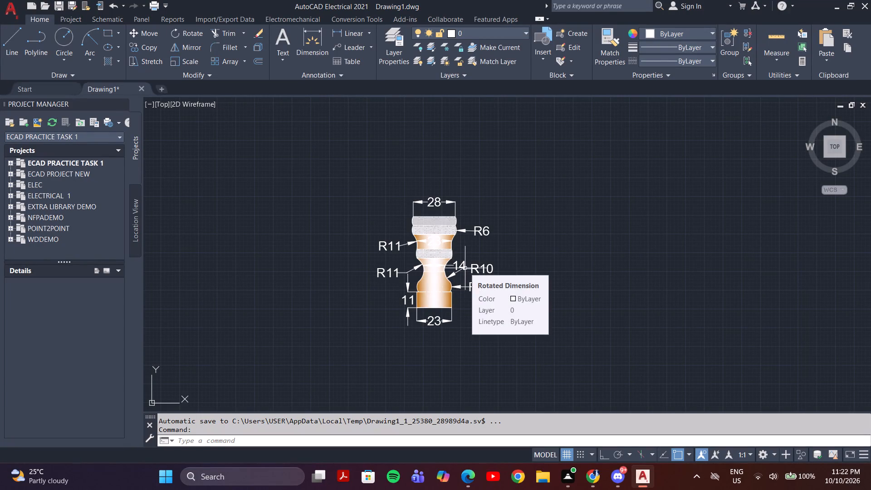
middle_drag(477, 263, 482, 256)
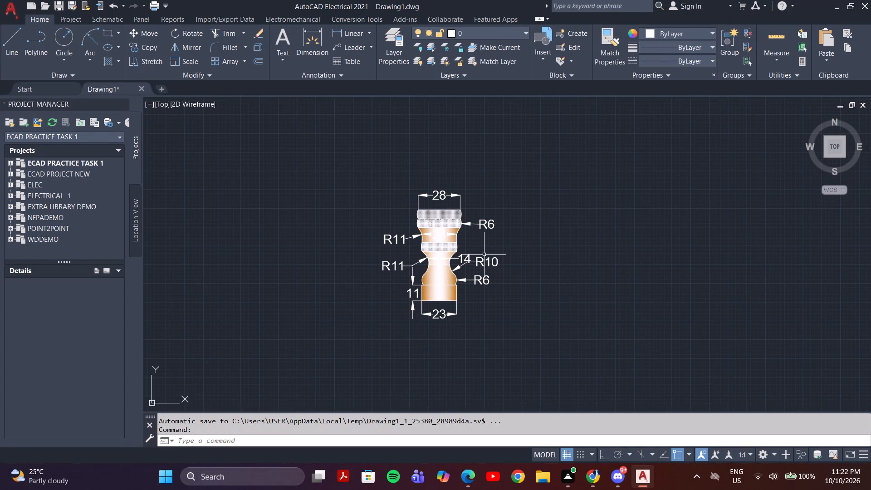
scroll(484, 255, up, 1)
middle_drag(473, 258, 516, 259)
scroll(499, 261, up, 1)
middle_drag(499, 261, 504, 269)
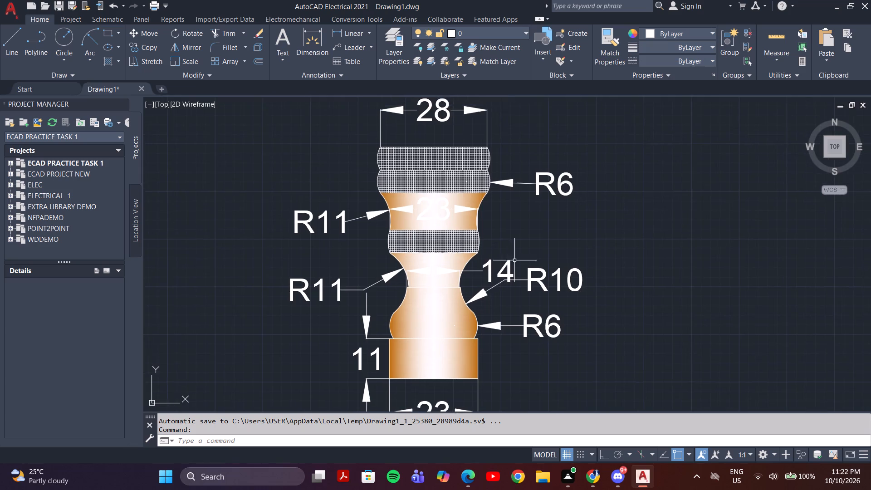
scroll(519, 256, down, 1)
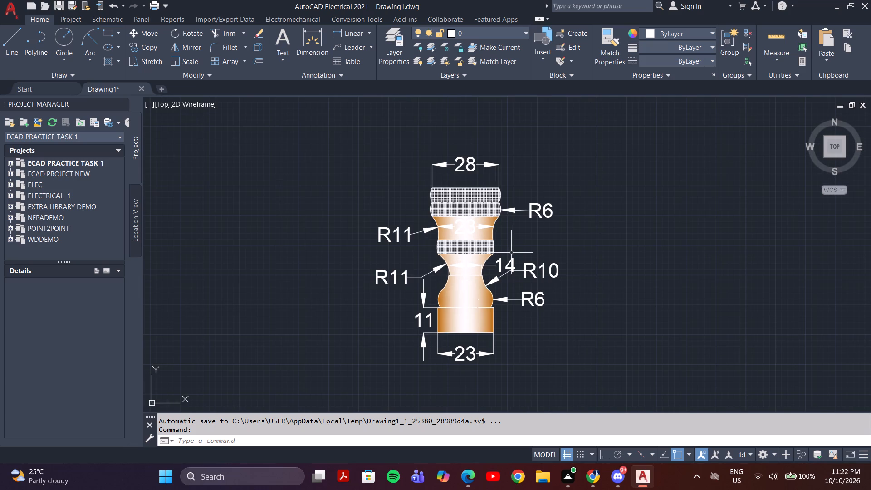